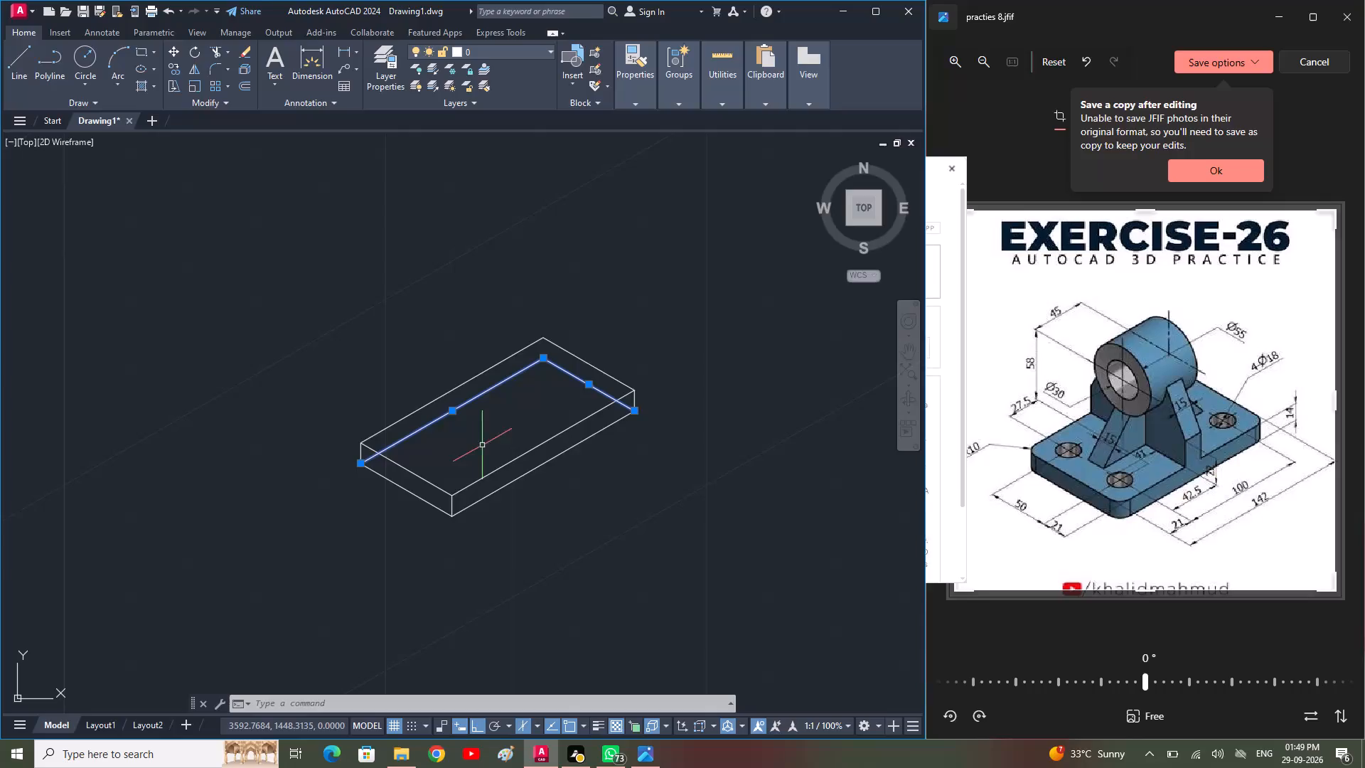
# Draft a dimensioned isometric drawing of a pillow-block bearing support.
# Delete the selected hidden bottom edges at the back of the base plate.
pyautogui.scroll(1, 483, 464)
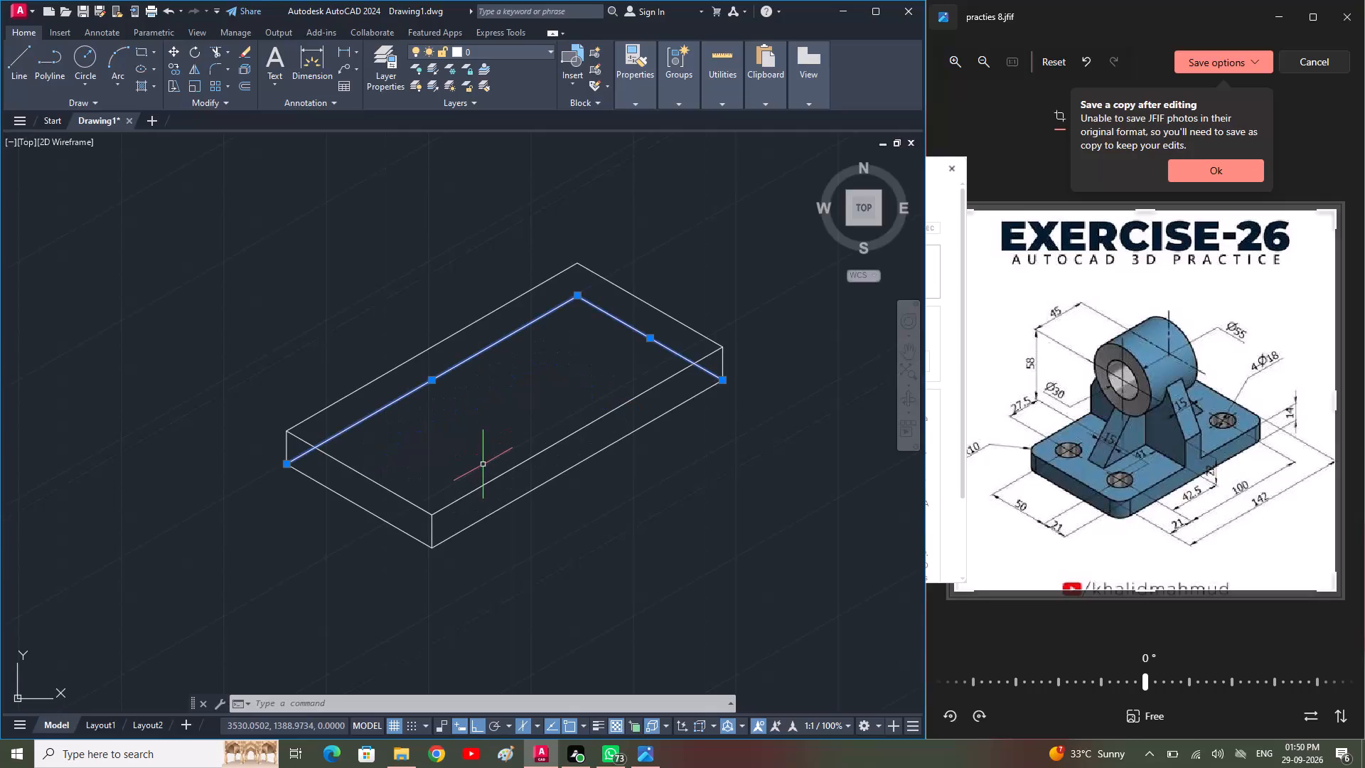
pyautogui.press('Delete')
# Draw a 50-long line from the midpoint of the plate's front upper edge, continuing with a line about 90 long across the top face.
pyautogui.scroll(-1, 483, 464)
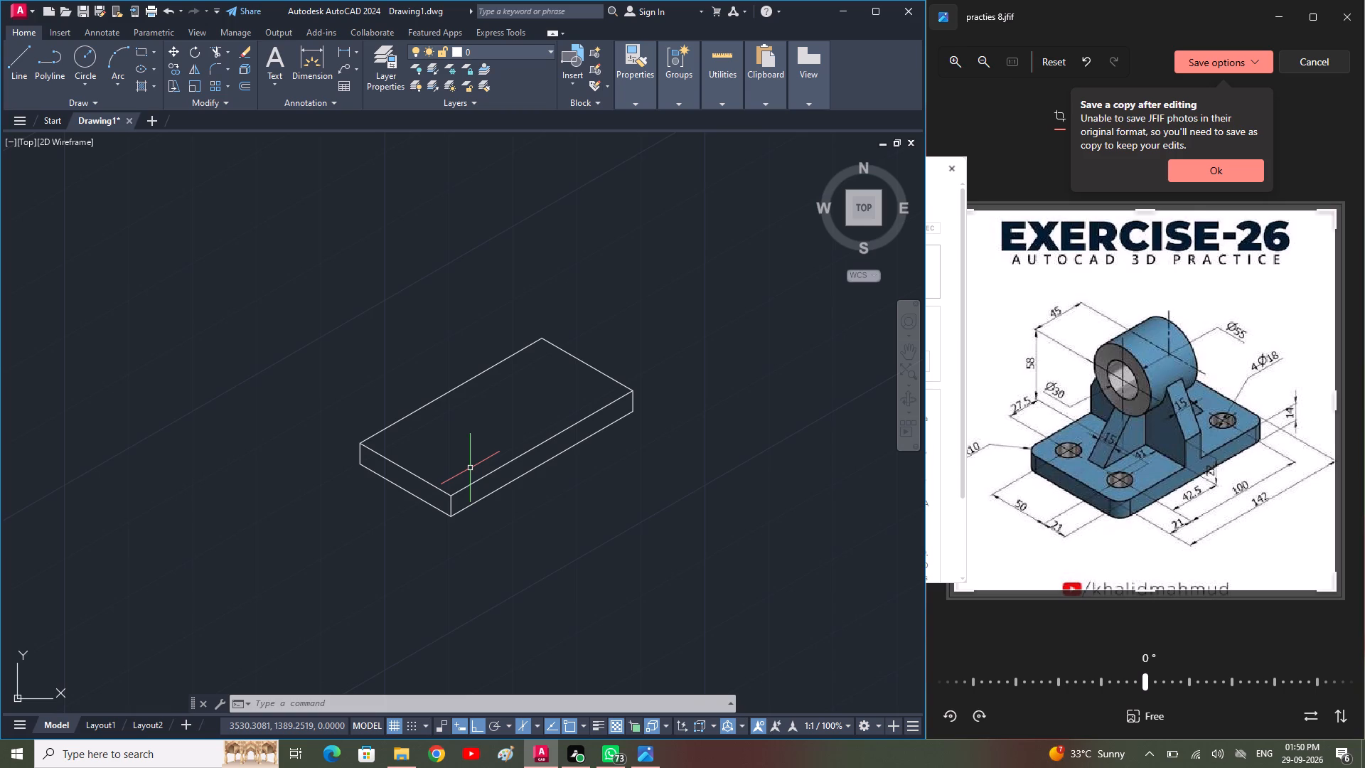
pyautogui.write('l')
pyautogui.press('space')
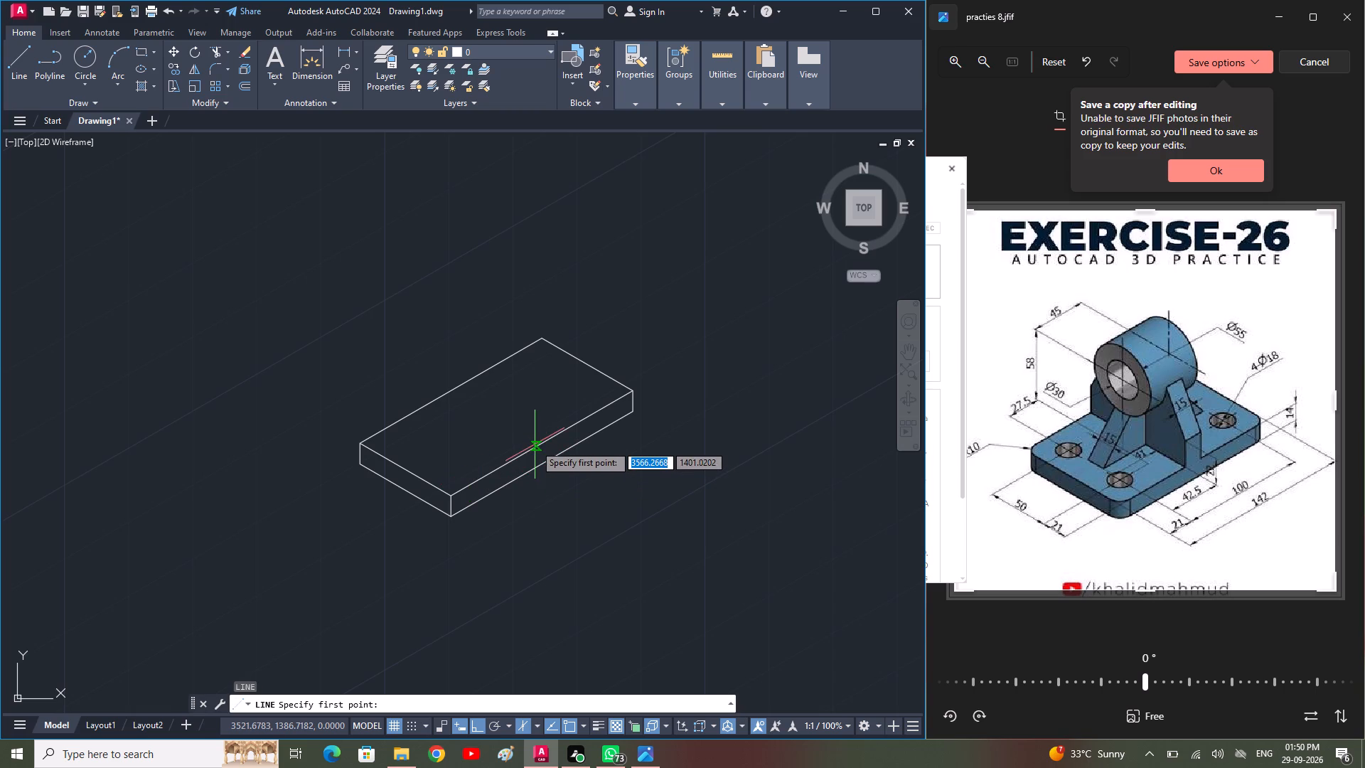
pyautogui.click(544, 444)
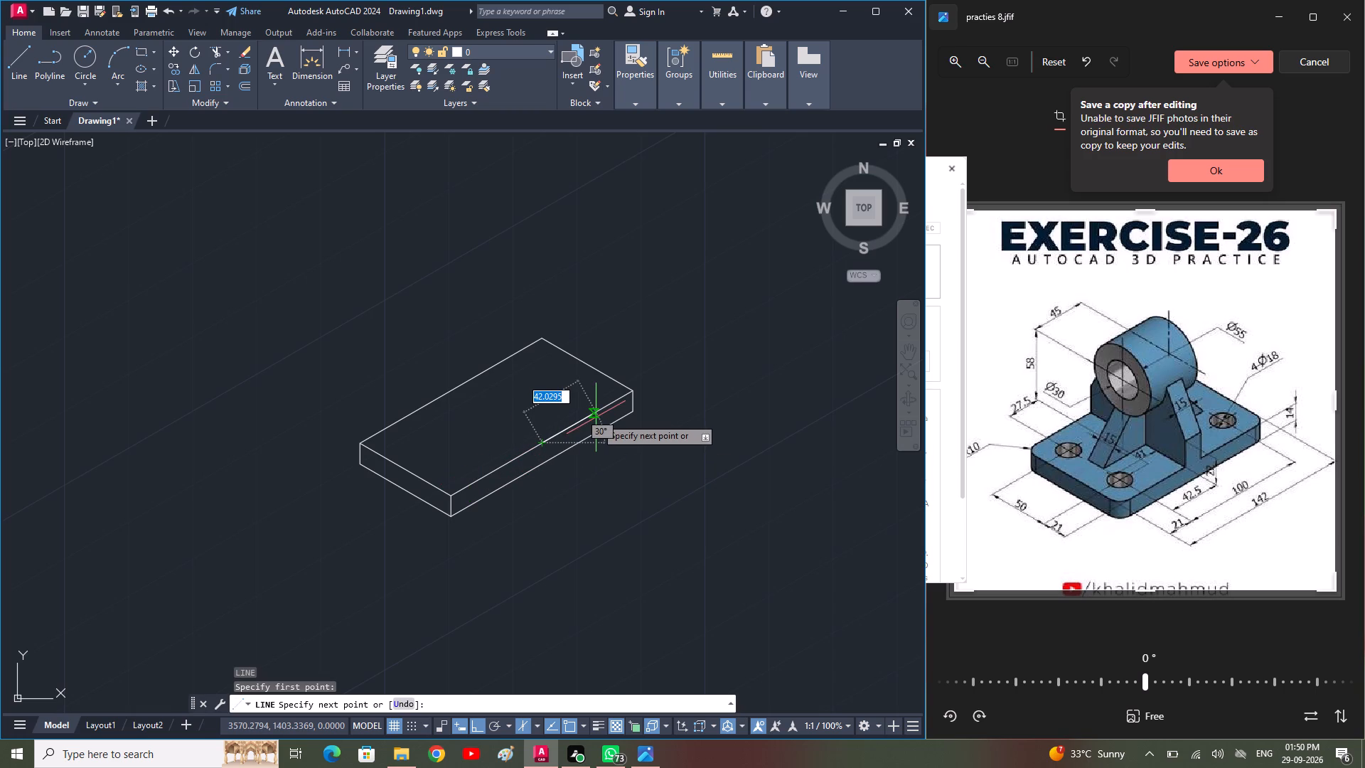
pyautogui.write('50')
pyautogui.press('Return')
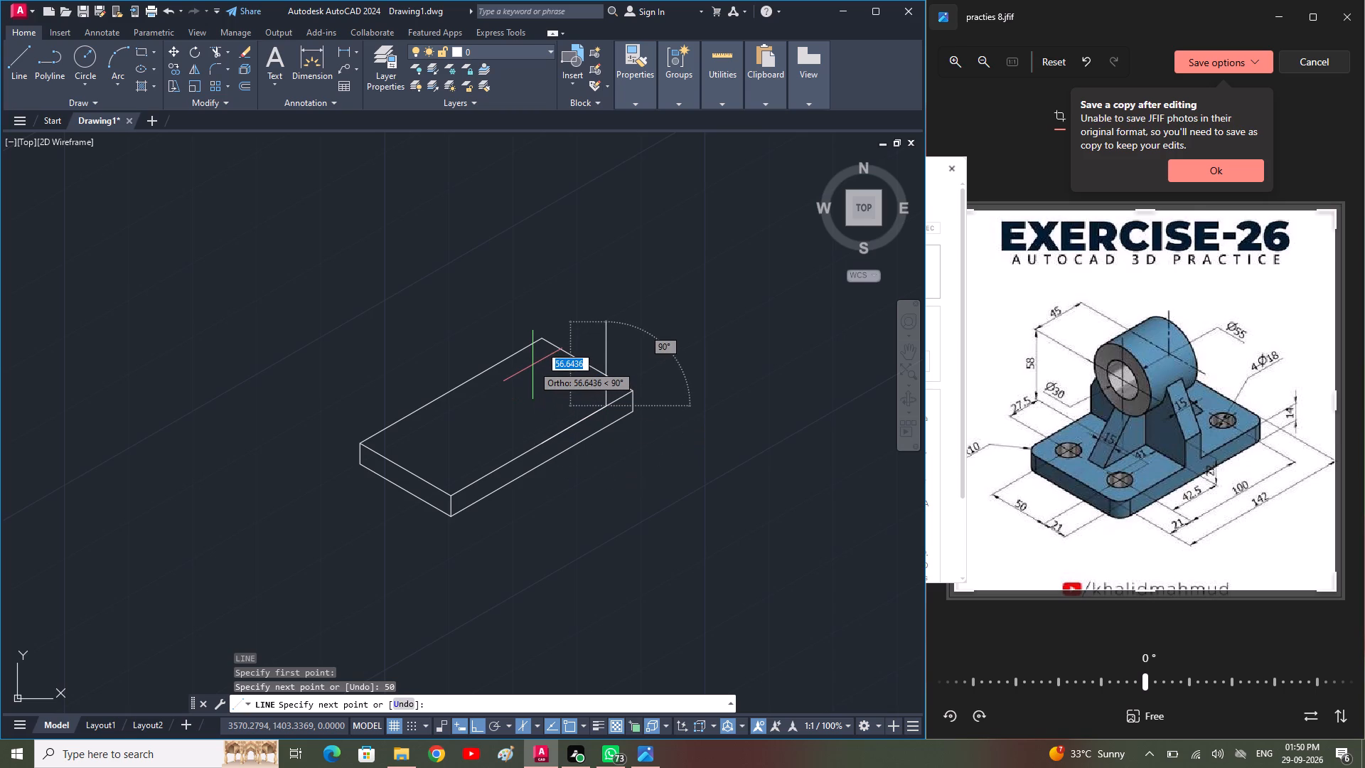
pyautogui.press('F5')
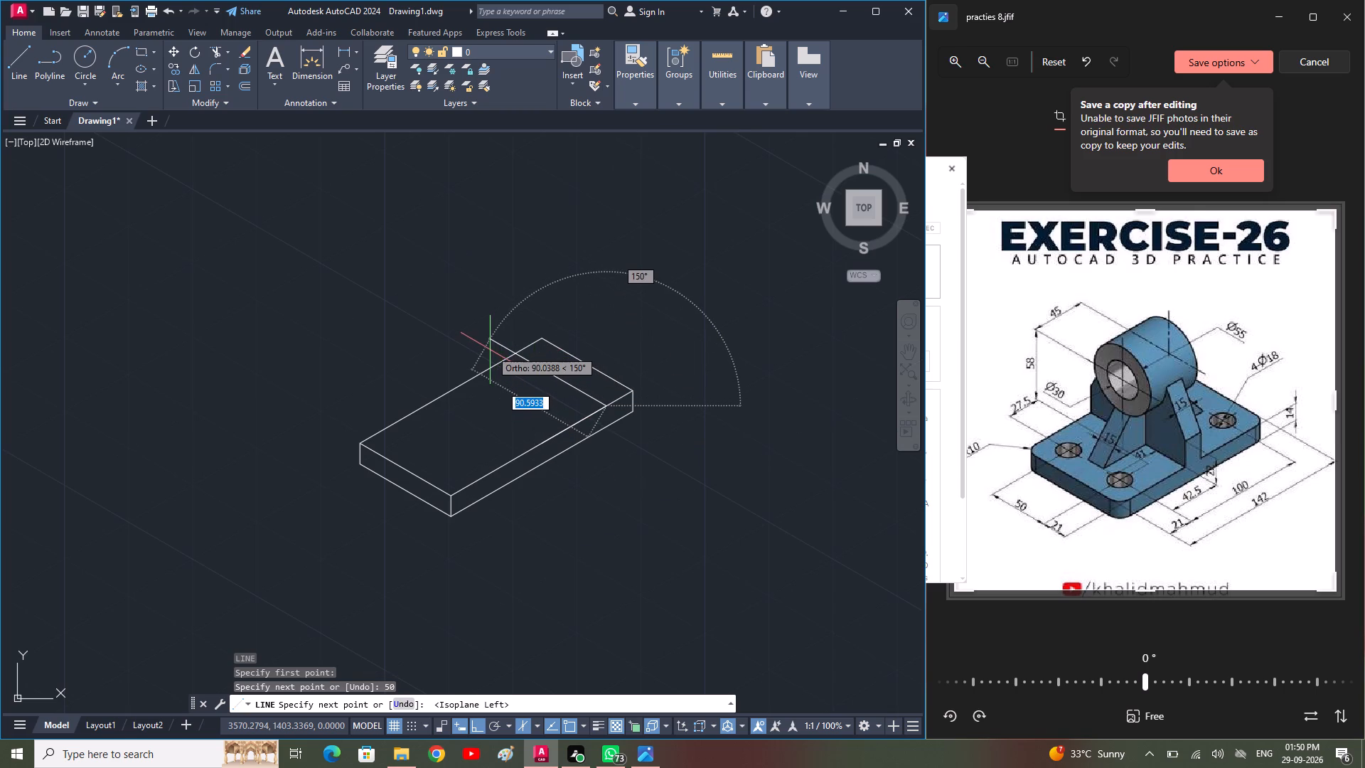
pyautogui.click(490, 350)
pyautogui.press('space')
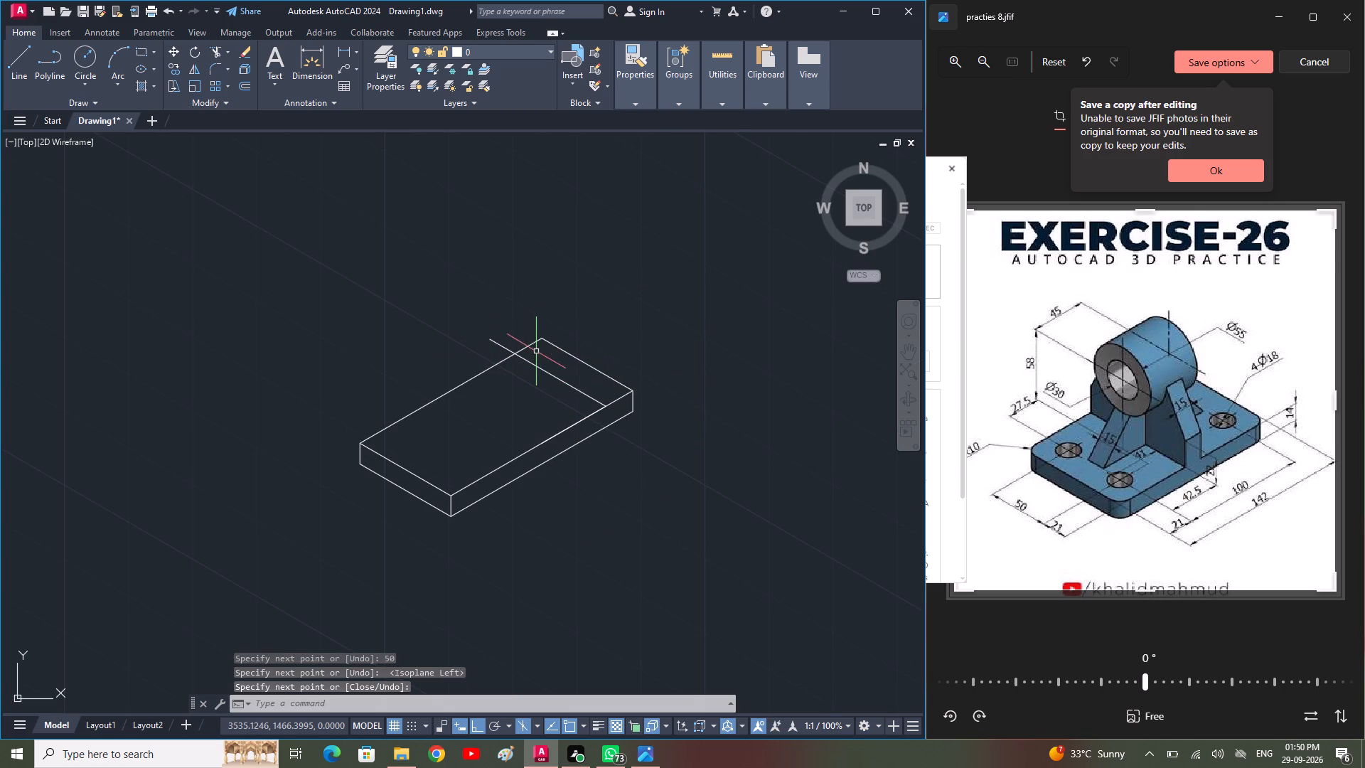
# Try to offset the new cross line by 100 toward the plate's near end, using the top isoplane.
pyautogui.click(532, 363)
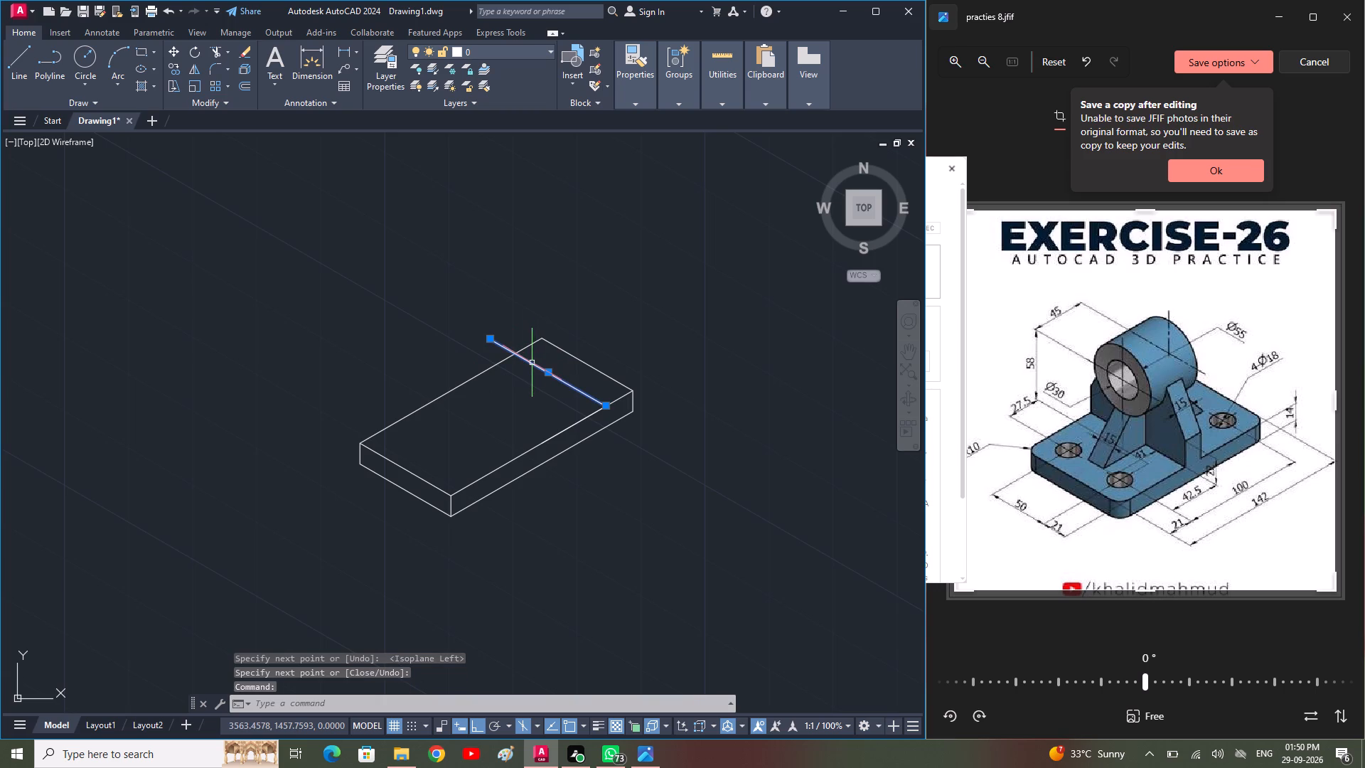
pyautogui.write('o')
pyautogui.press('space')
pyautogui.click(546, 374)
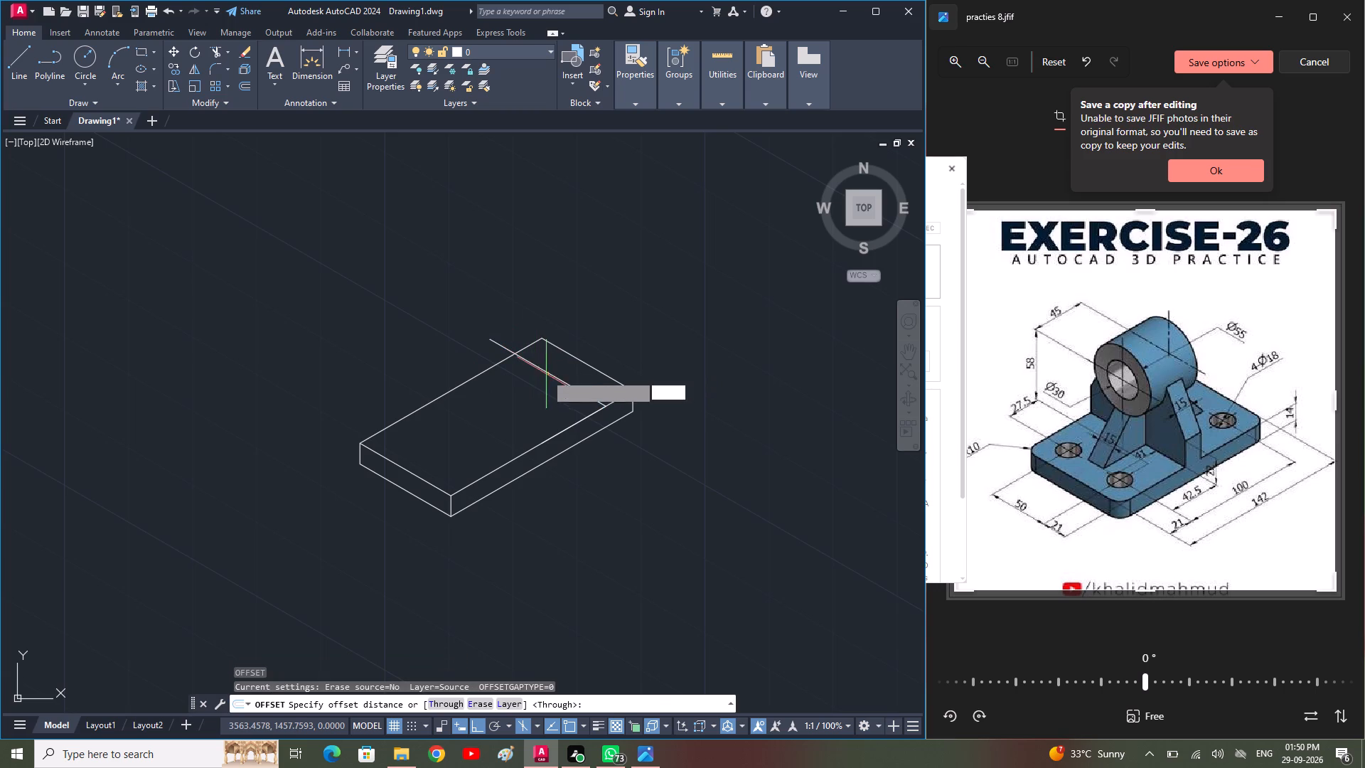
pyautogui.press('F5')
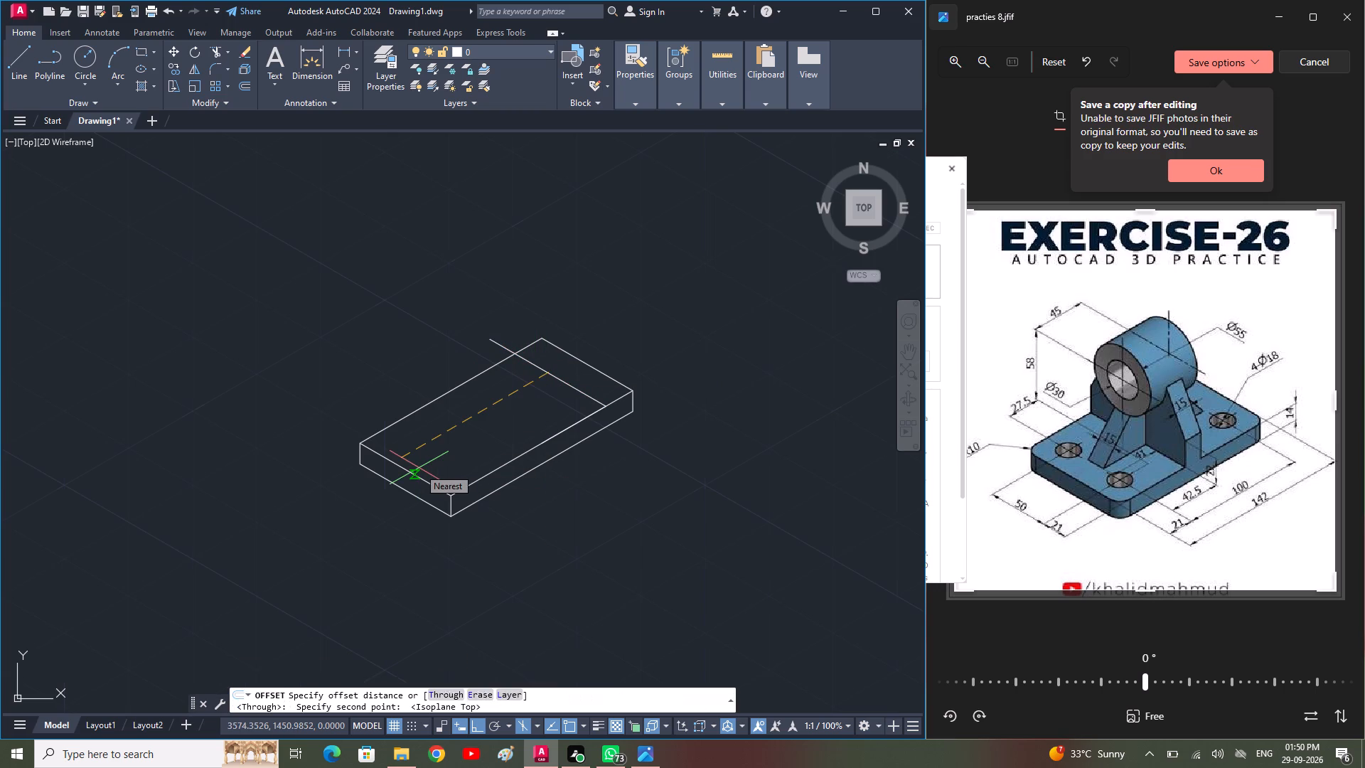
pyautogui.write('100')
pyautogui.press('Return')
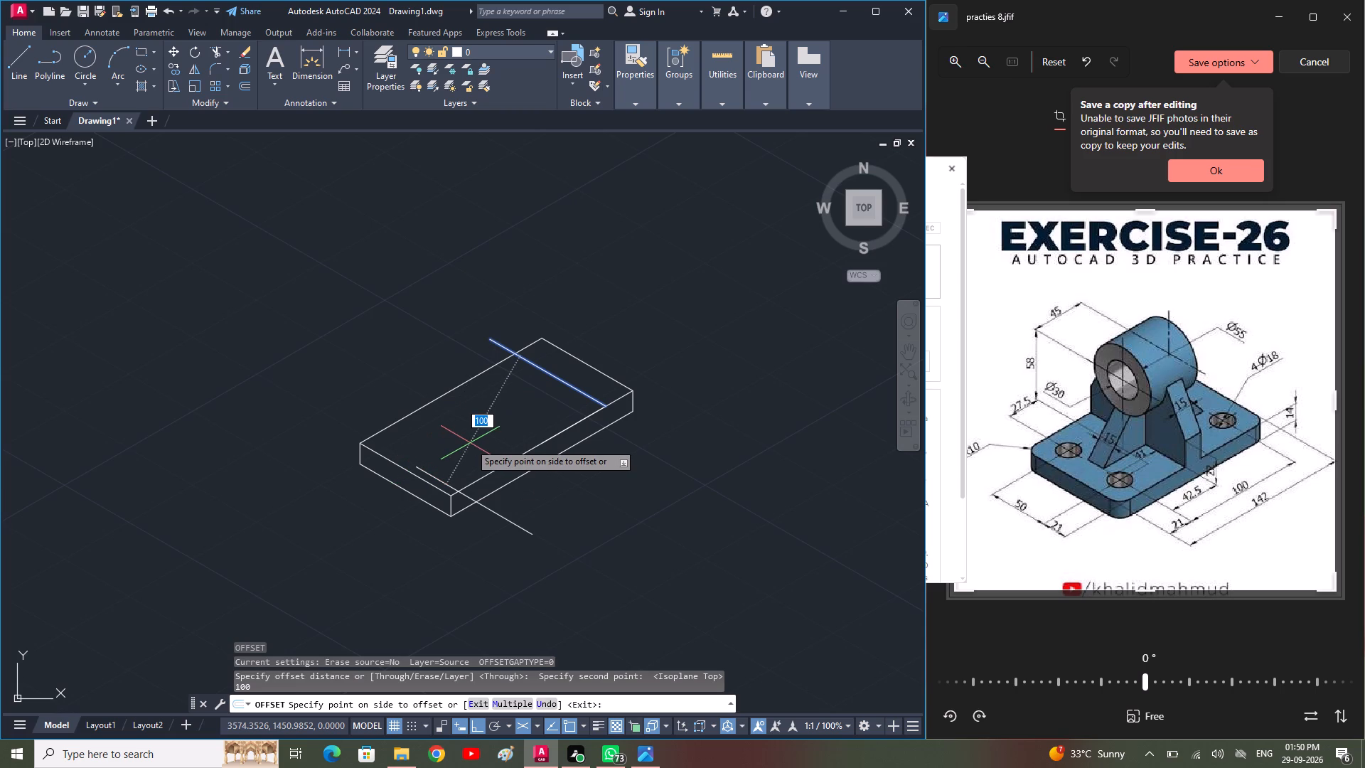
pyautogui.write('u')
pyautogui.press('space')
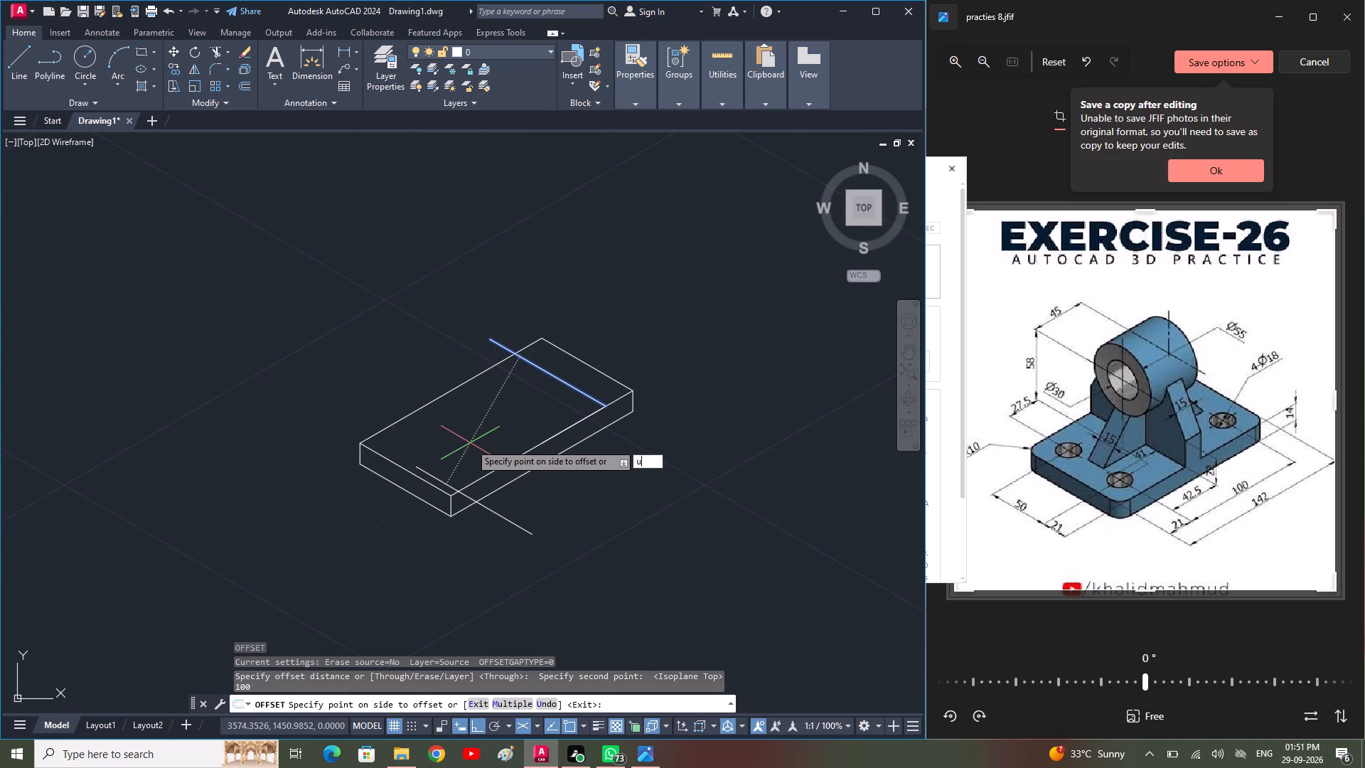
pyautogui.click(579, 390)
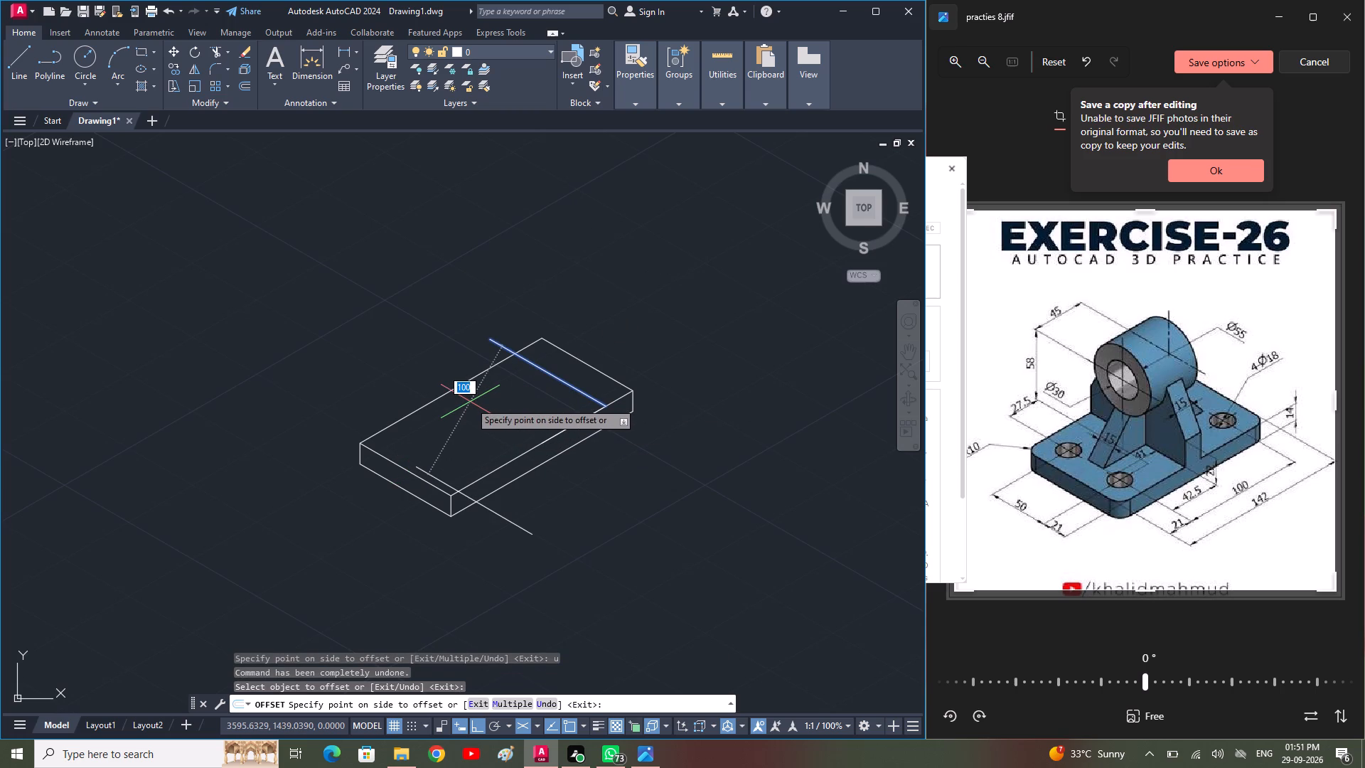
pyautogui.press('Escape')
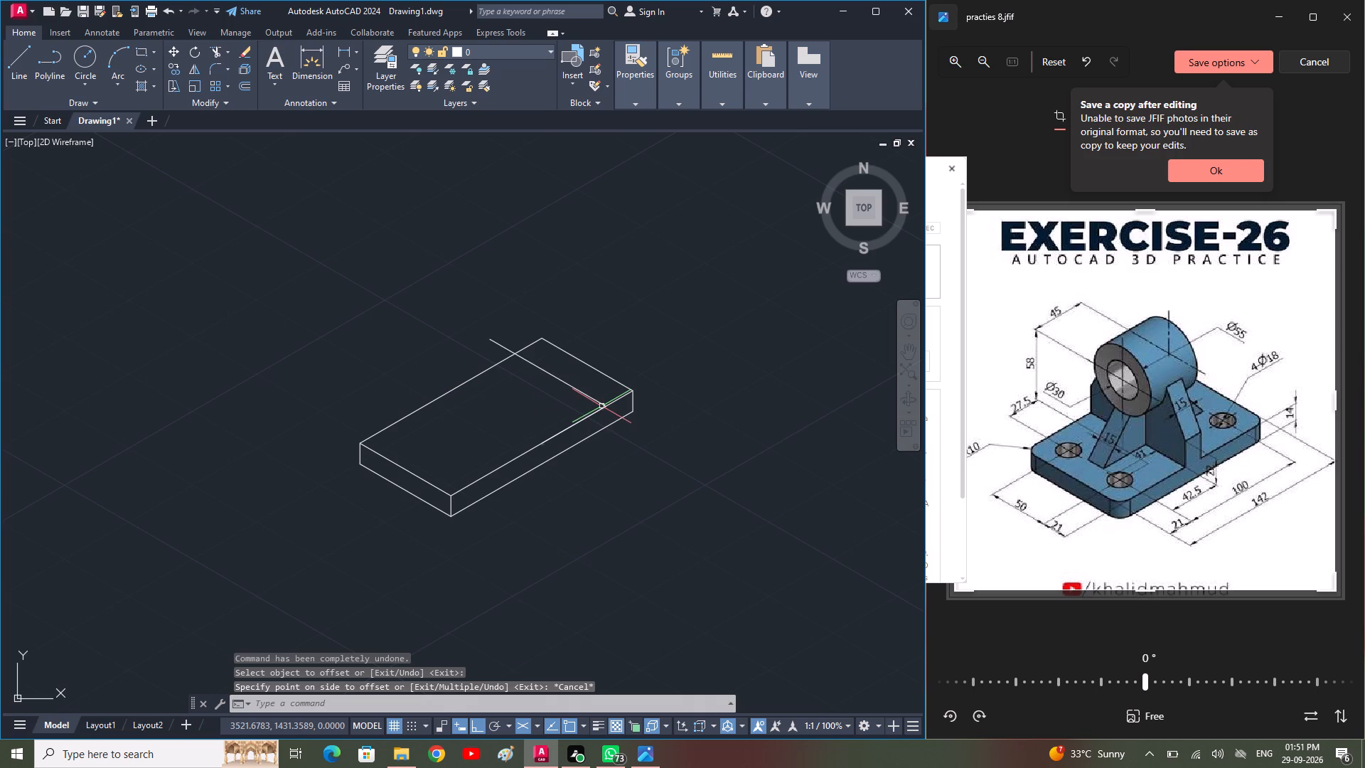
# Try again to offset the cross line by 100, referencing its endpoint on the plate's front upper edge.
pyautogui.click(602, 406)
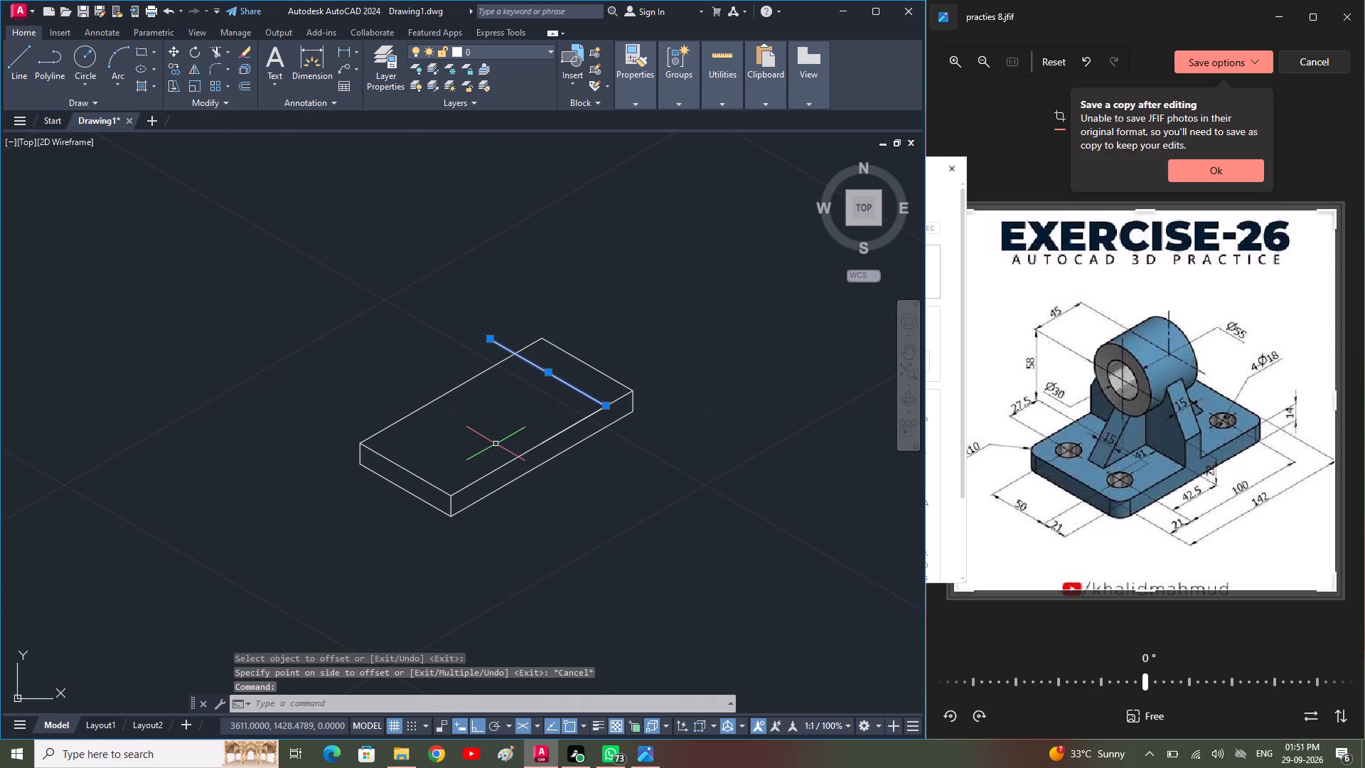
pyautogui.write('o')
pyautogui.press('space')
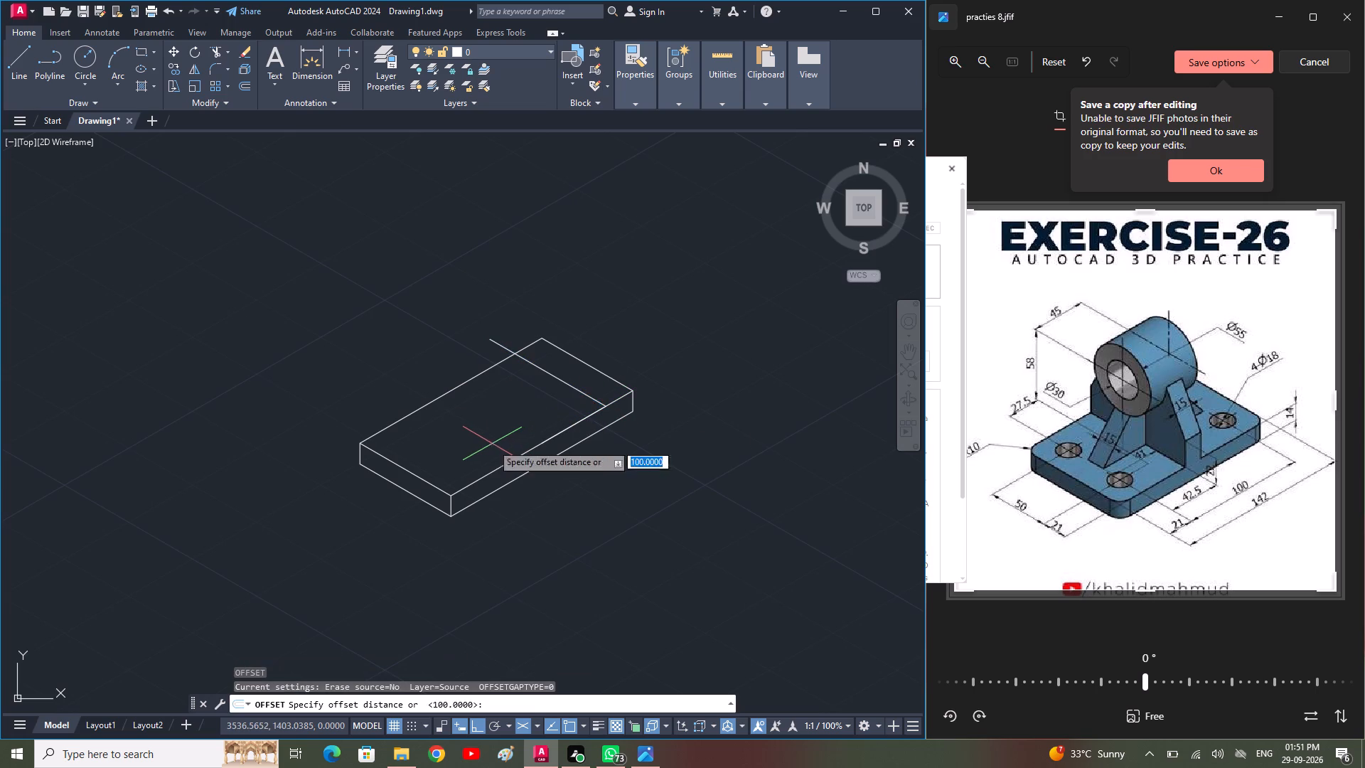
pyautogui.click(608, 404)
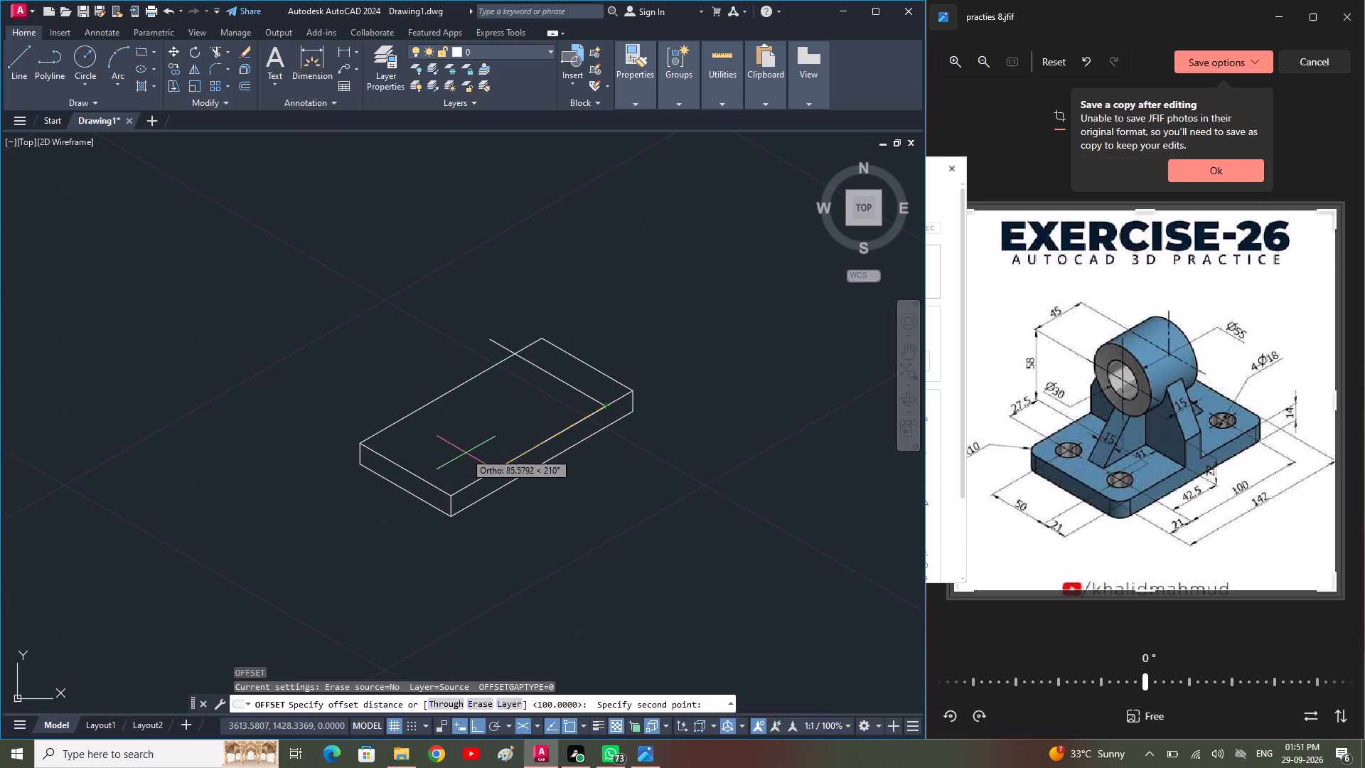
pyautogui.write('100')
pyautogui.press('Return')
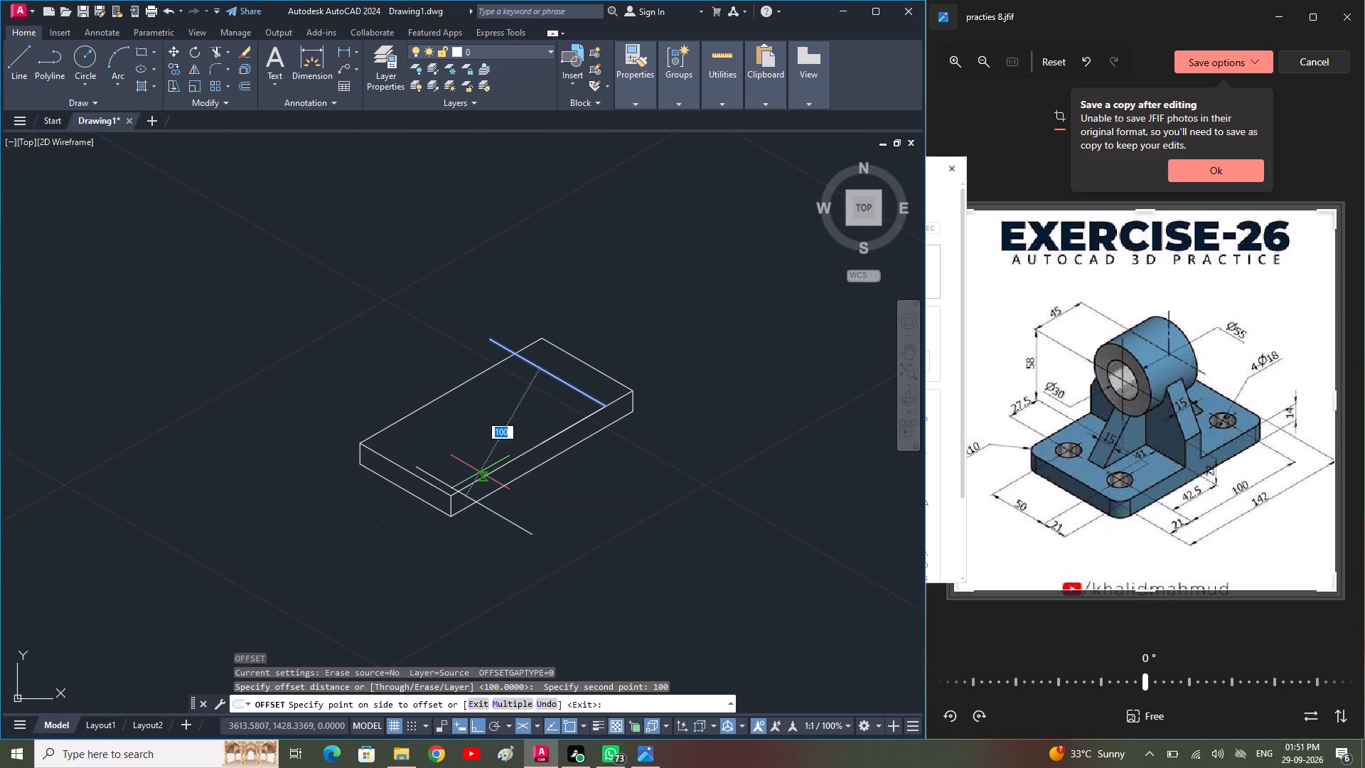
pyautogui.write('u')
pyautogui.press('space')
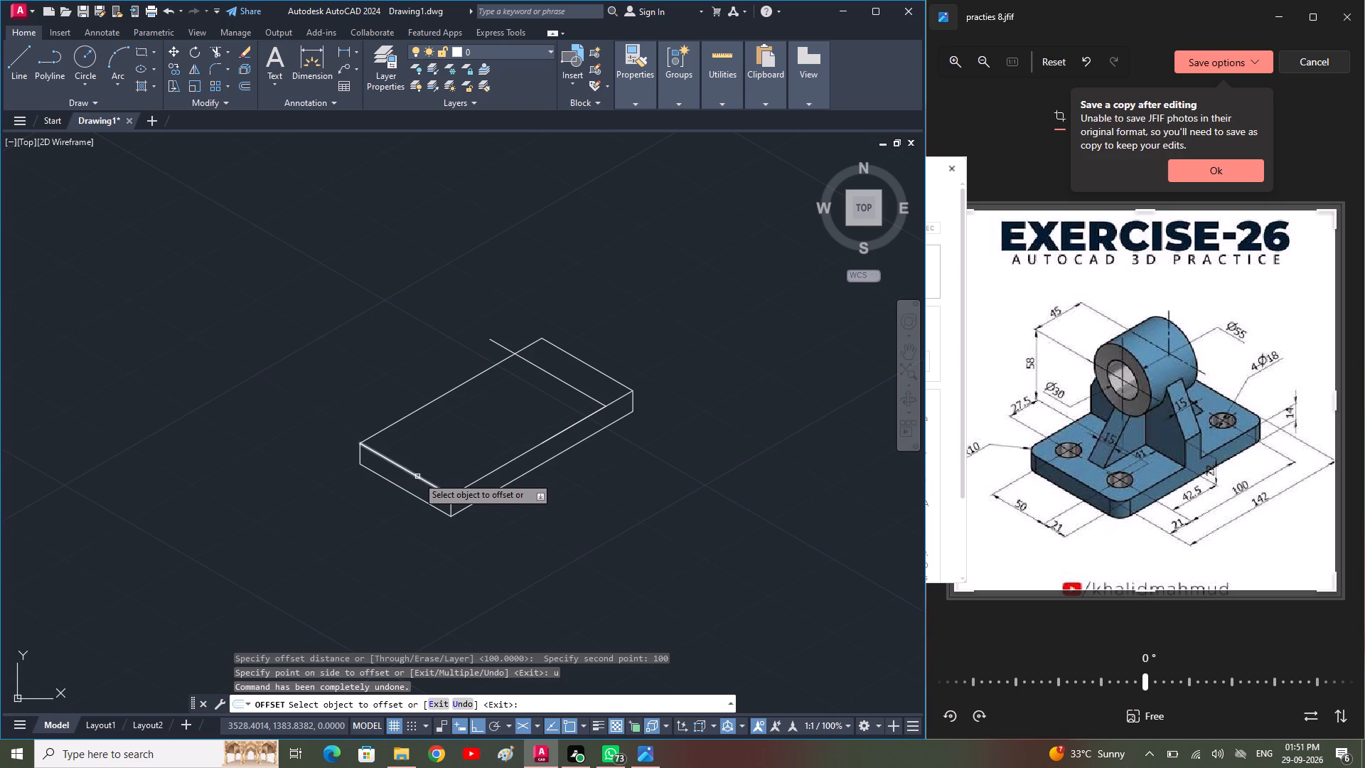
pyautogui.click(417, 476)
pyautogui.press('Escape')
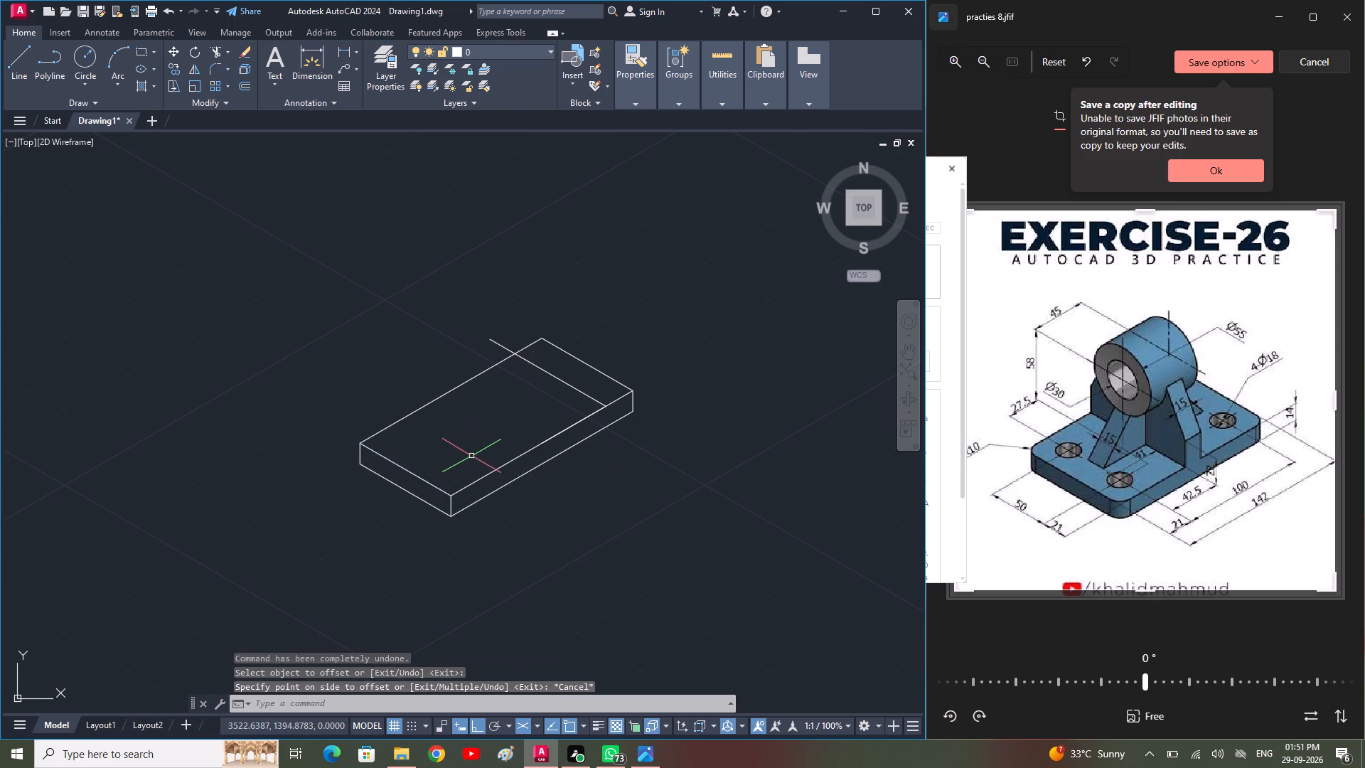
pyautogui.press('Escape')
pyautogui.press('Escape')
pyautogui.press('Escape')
# Copy the cross line 100 along the front upper edge toward the plate's near end, using its edge endpoint as base.
pyautogui.click(584, 393)
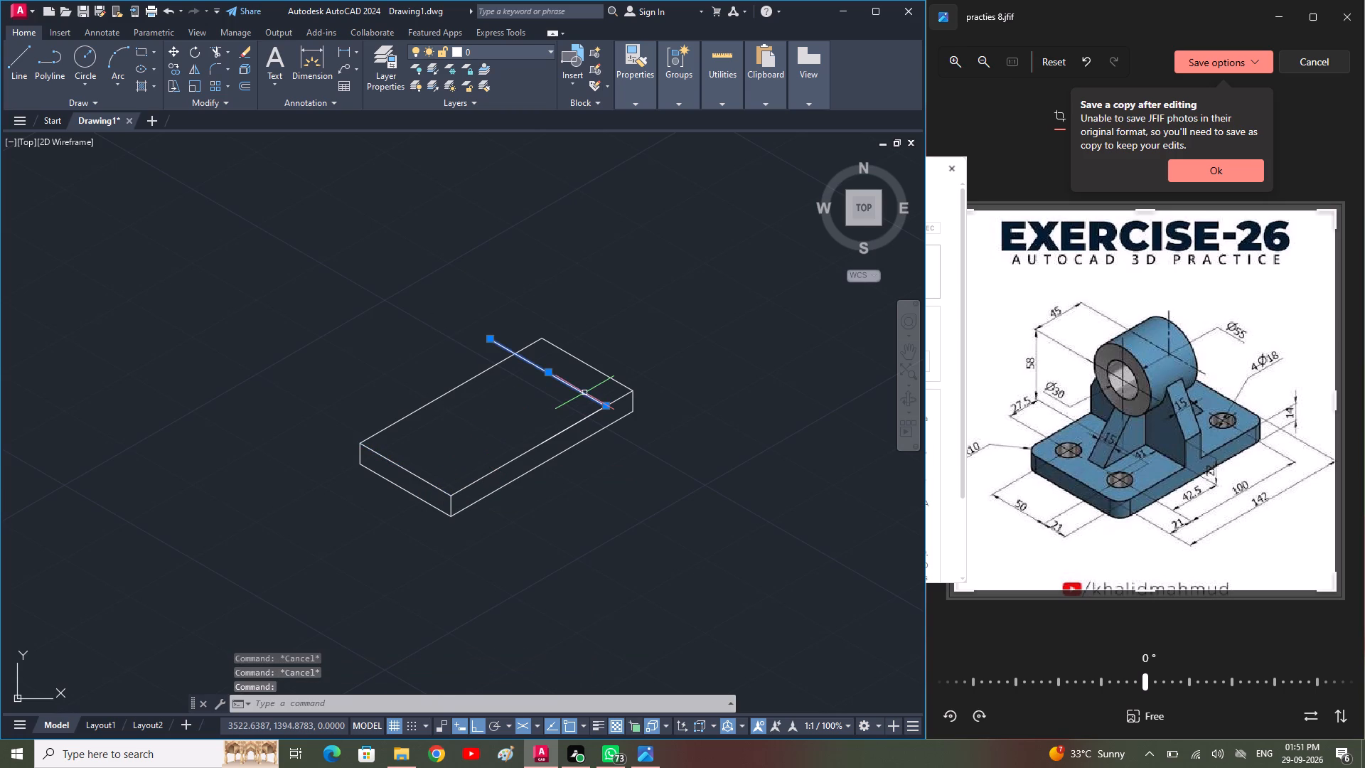
pyautogui.write('cp')
pyautogui.press('space')
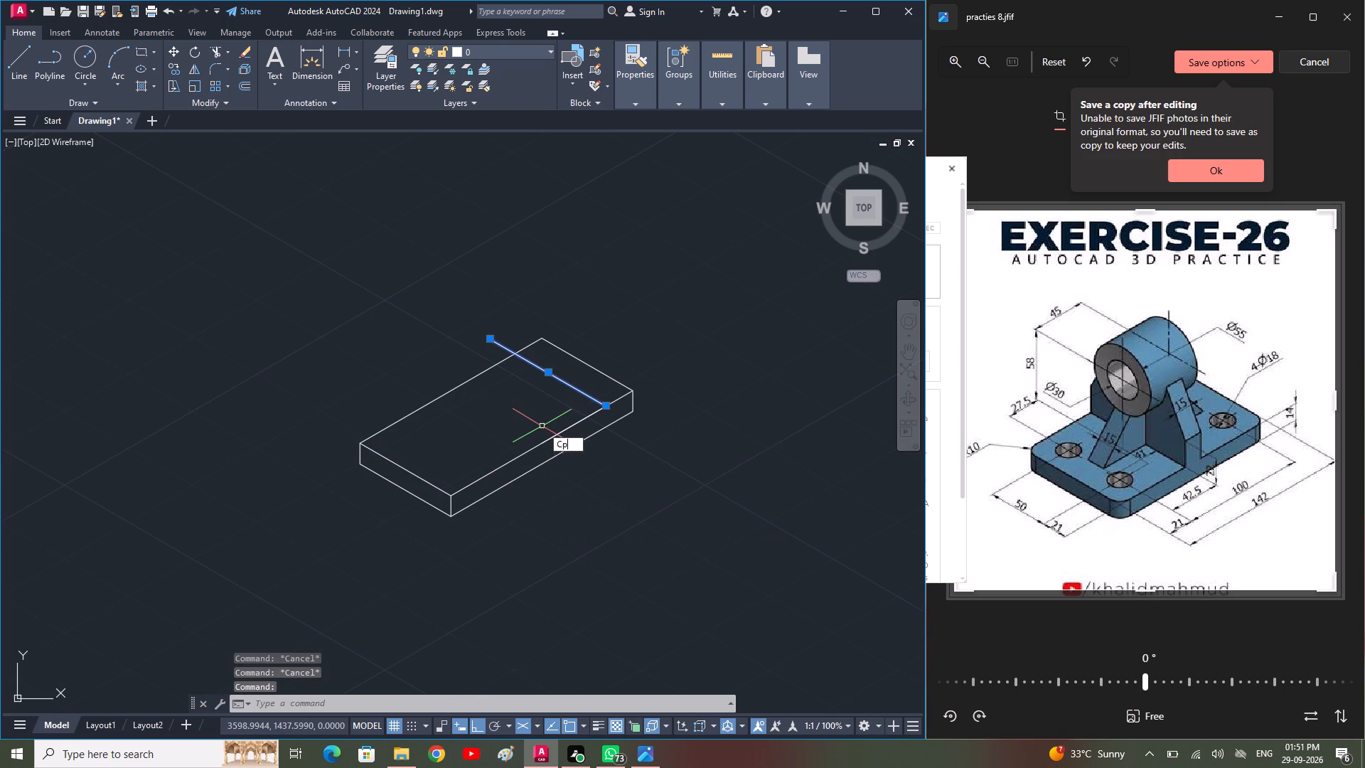
pyautogui.click(606, 406)
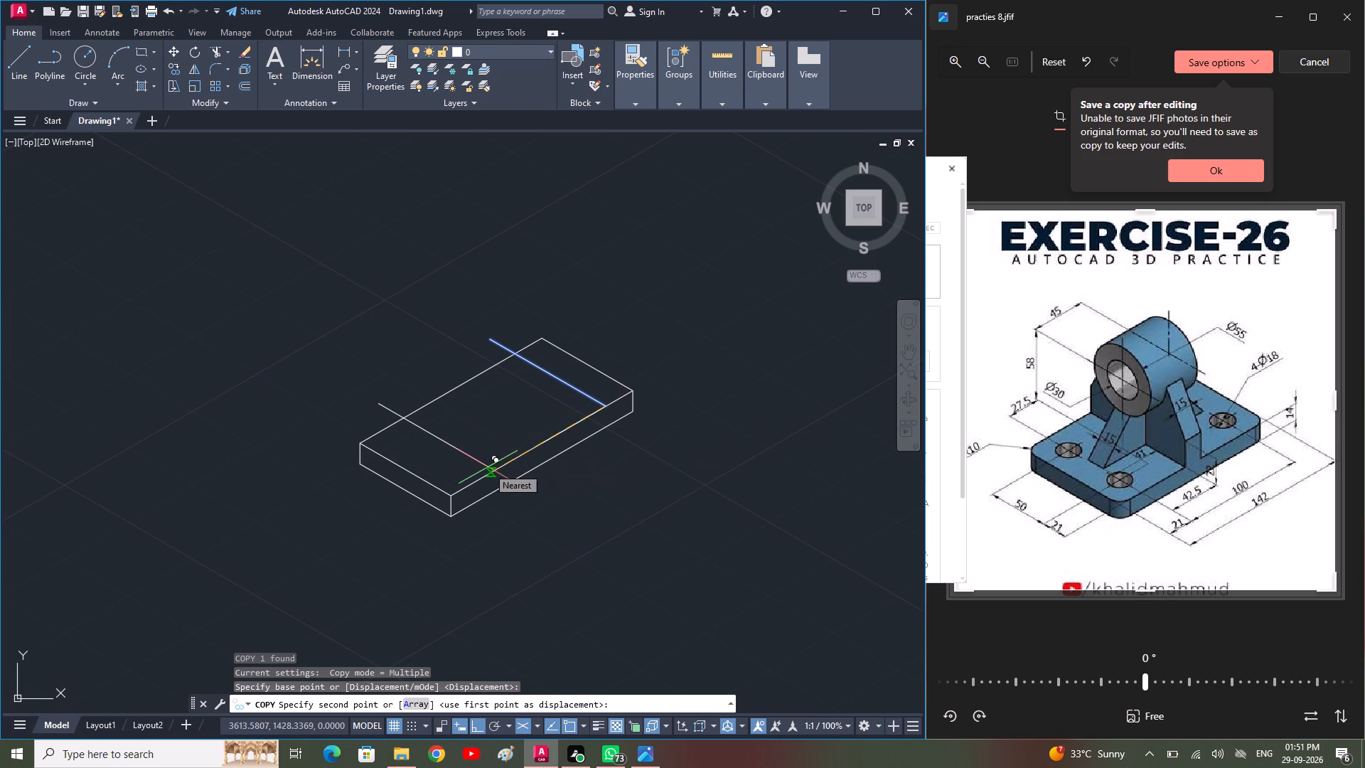
pyautogui.write('100')
pyautogui.press('Return')
pyautogui.press('Escape')
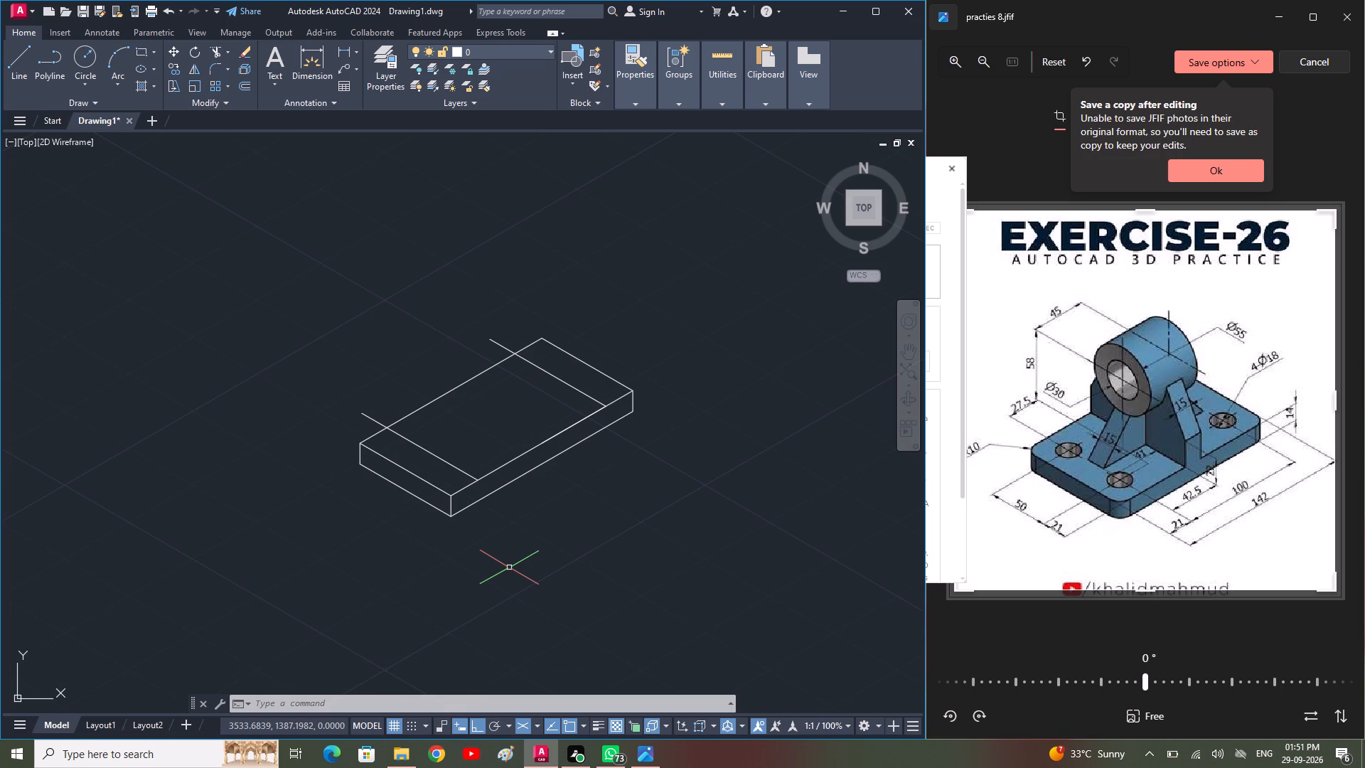
# Draw a 21-long line toward the near short edge, starting 21 along the copied cross line from its front-edge endpoint.
pyautogui.write('l')
pyautogui.press('space')
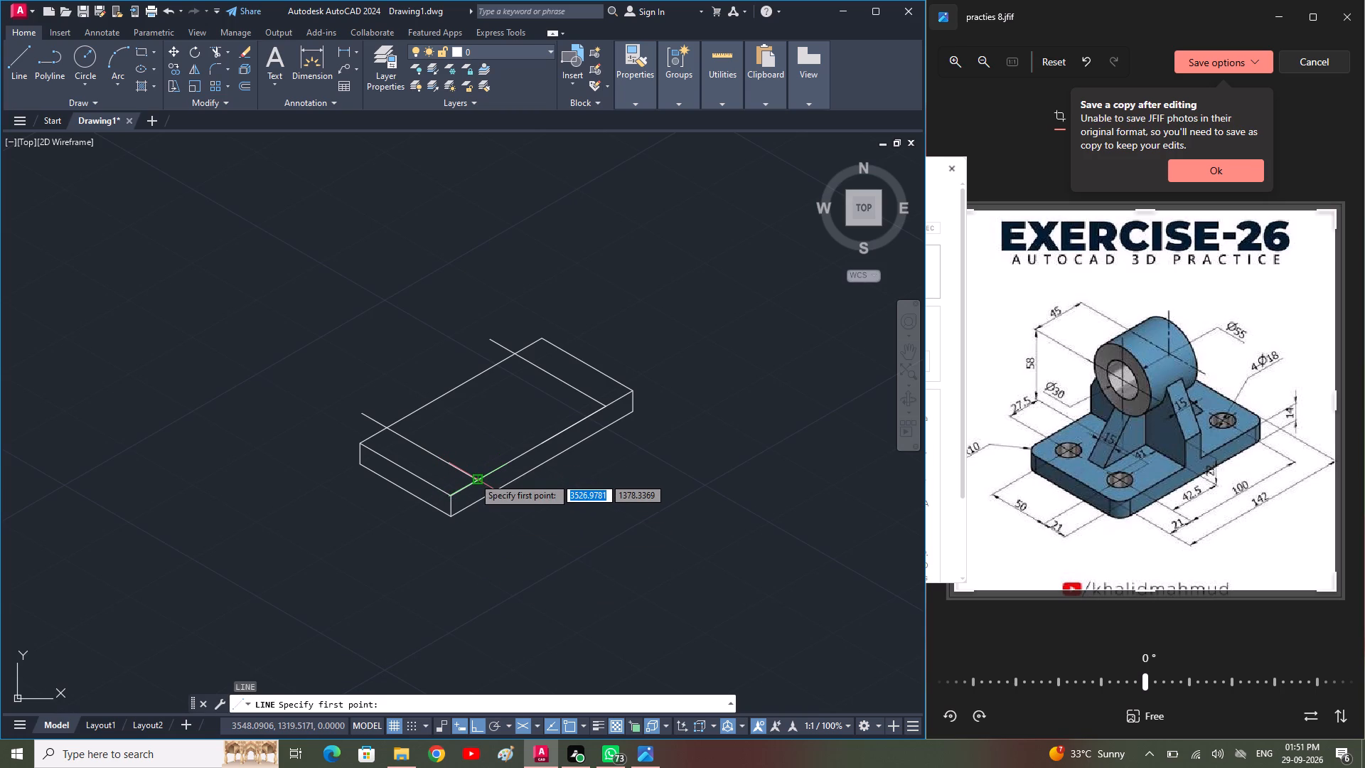
pyautogui.write('tk')
pyautogui.press('space')
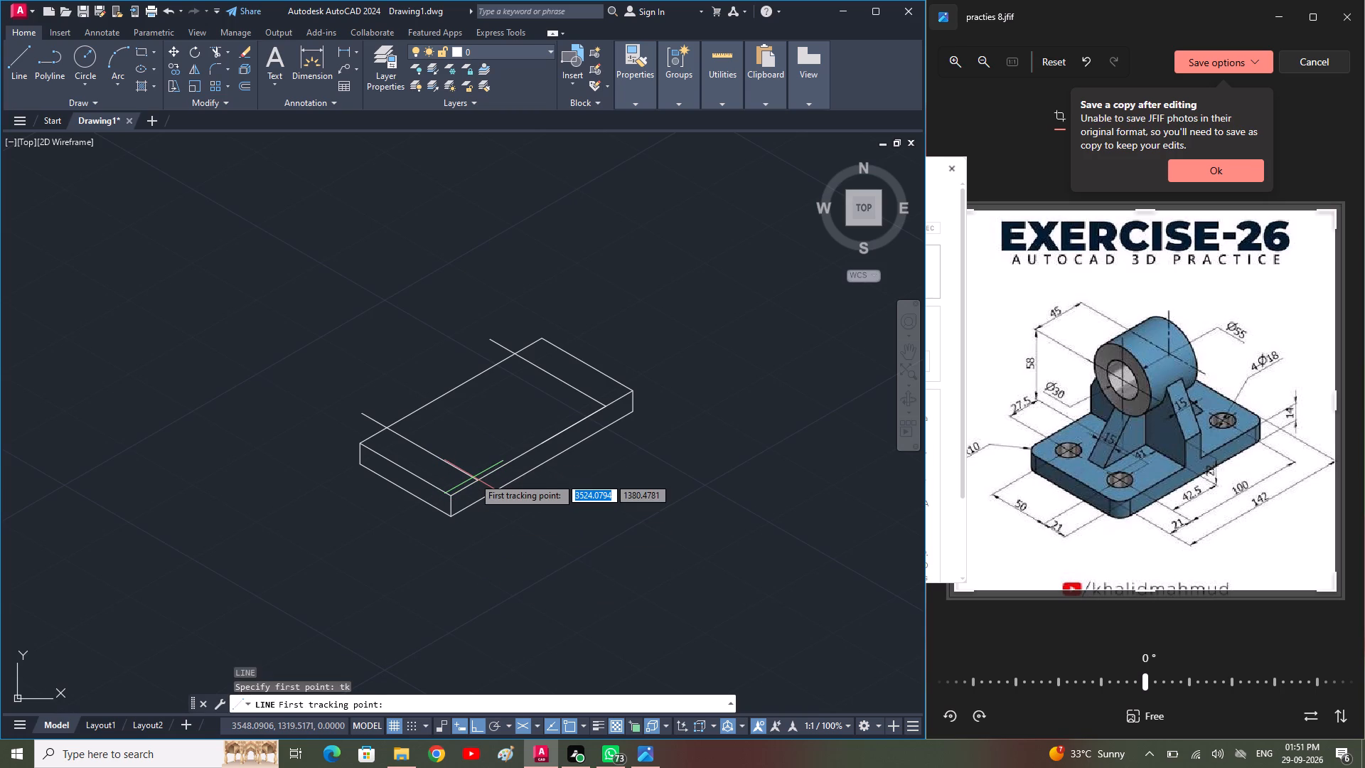
pyautogui.scroll(1, 473, 477)
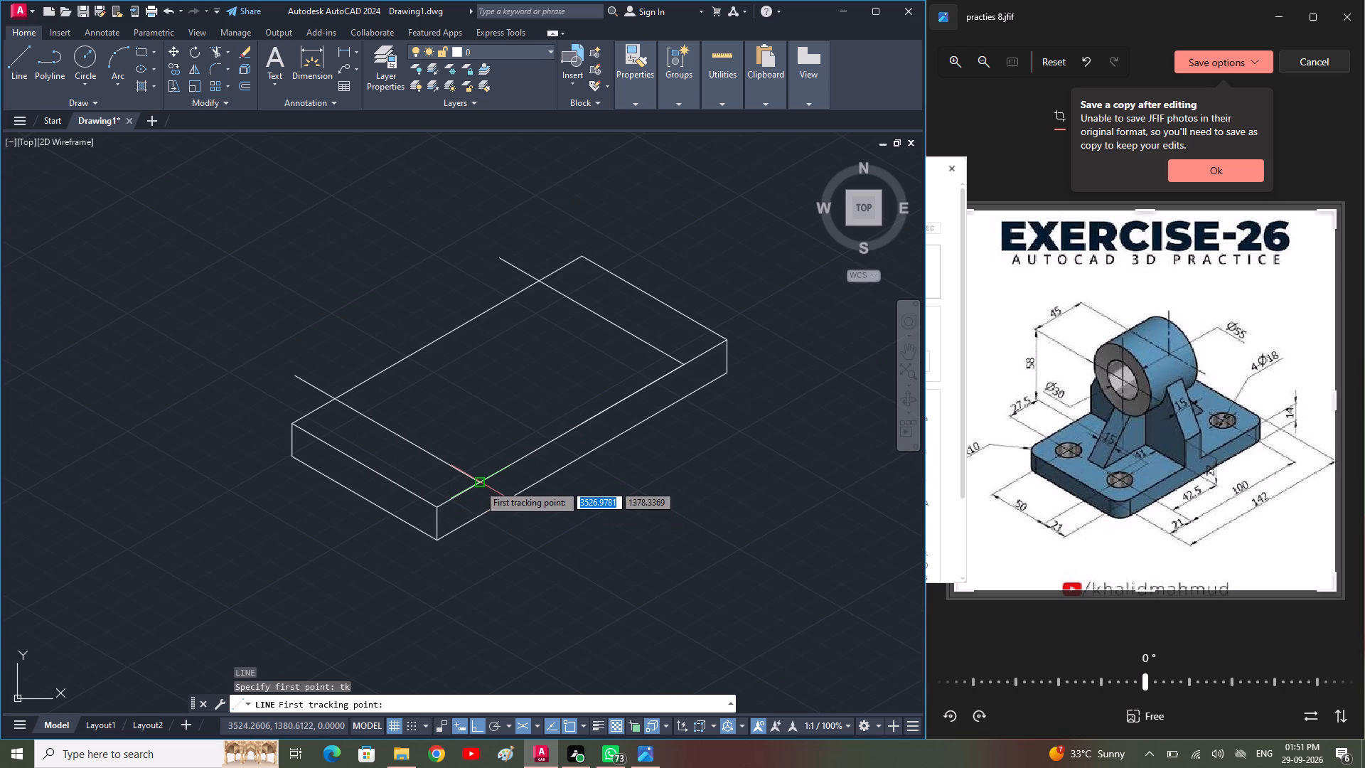
pyautogui.click(478, 484)
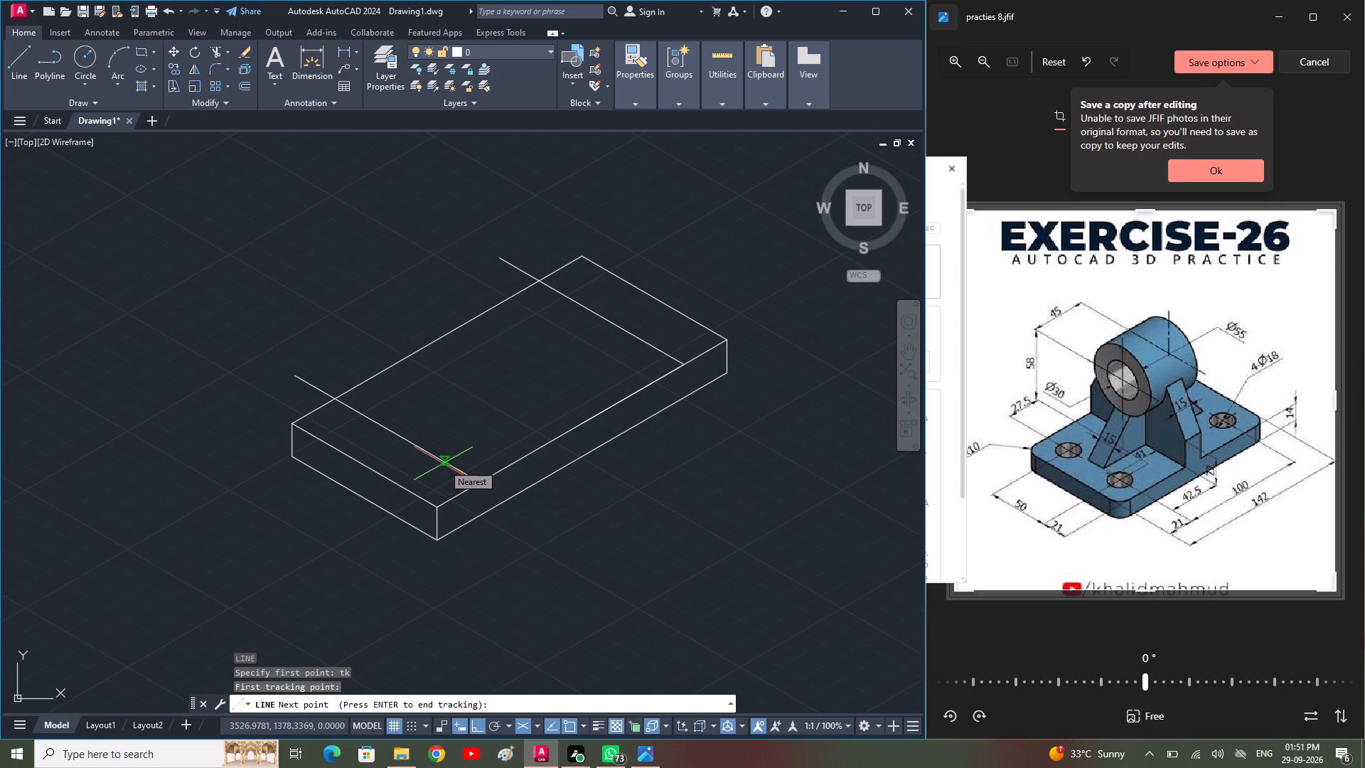
pyautogui.write('21')
pyautogui.press('Return')
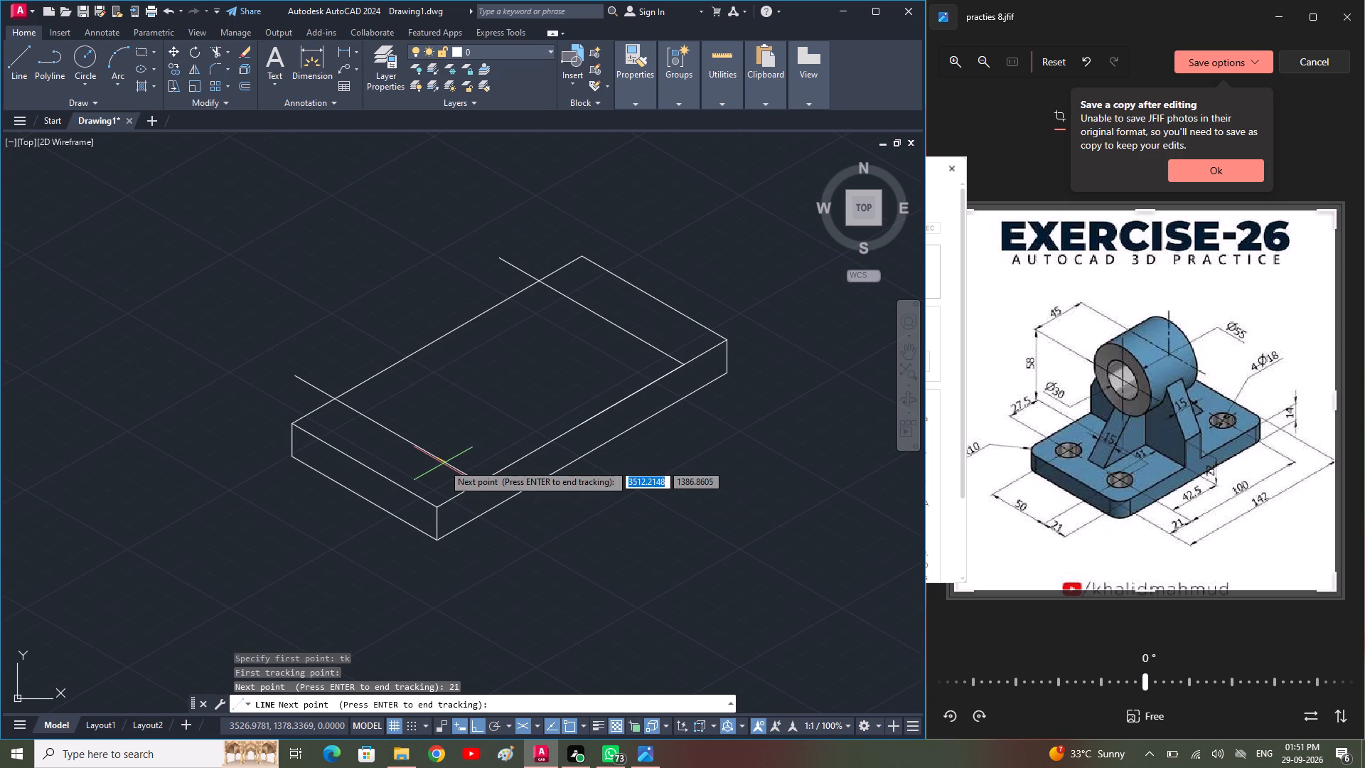
pyautogui.press('space')
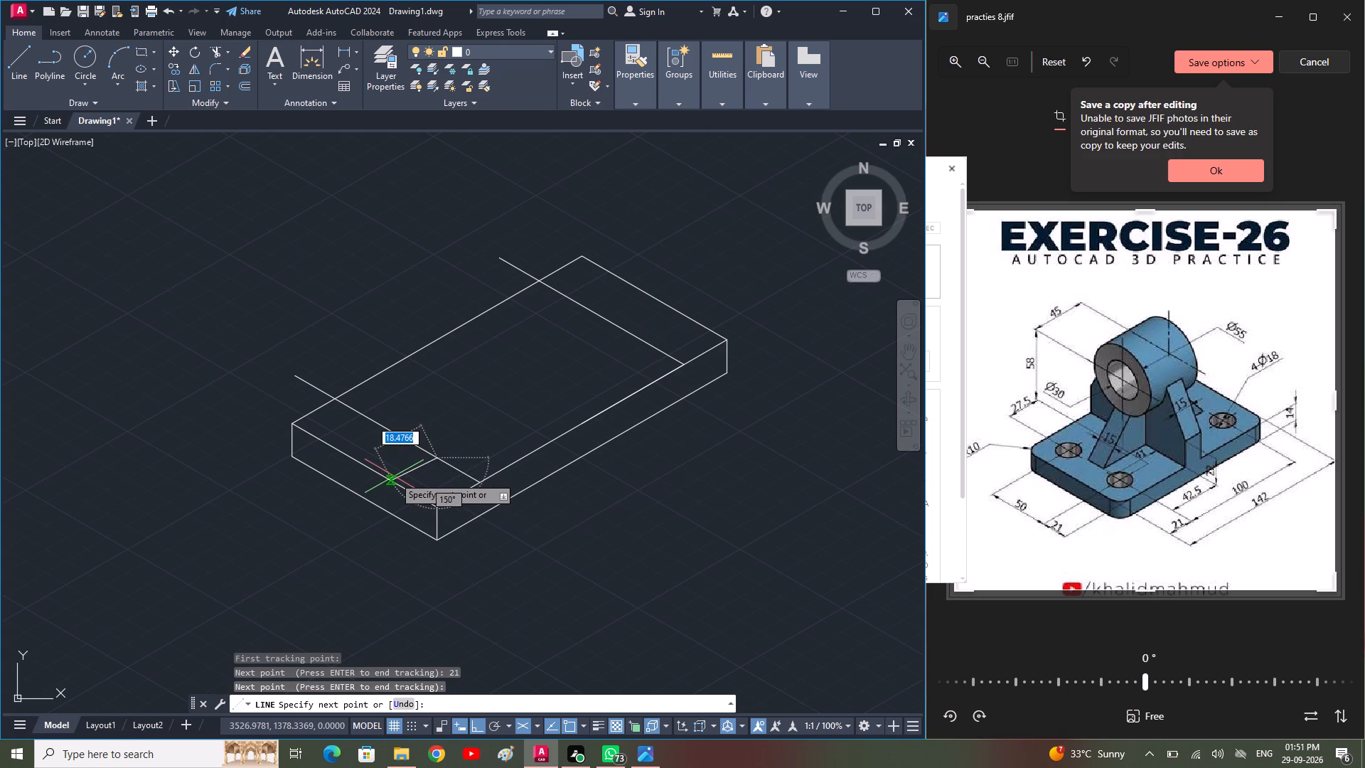
pyautogui.write('21')
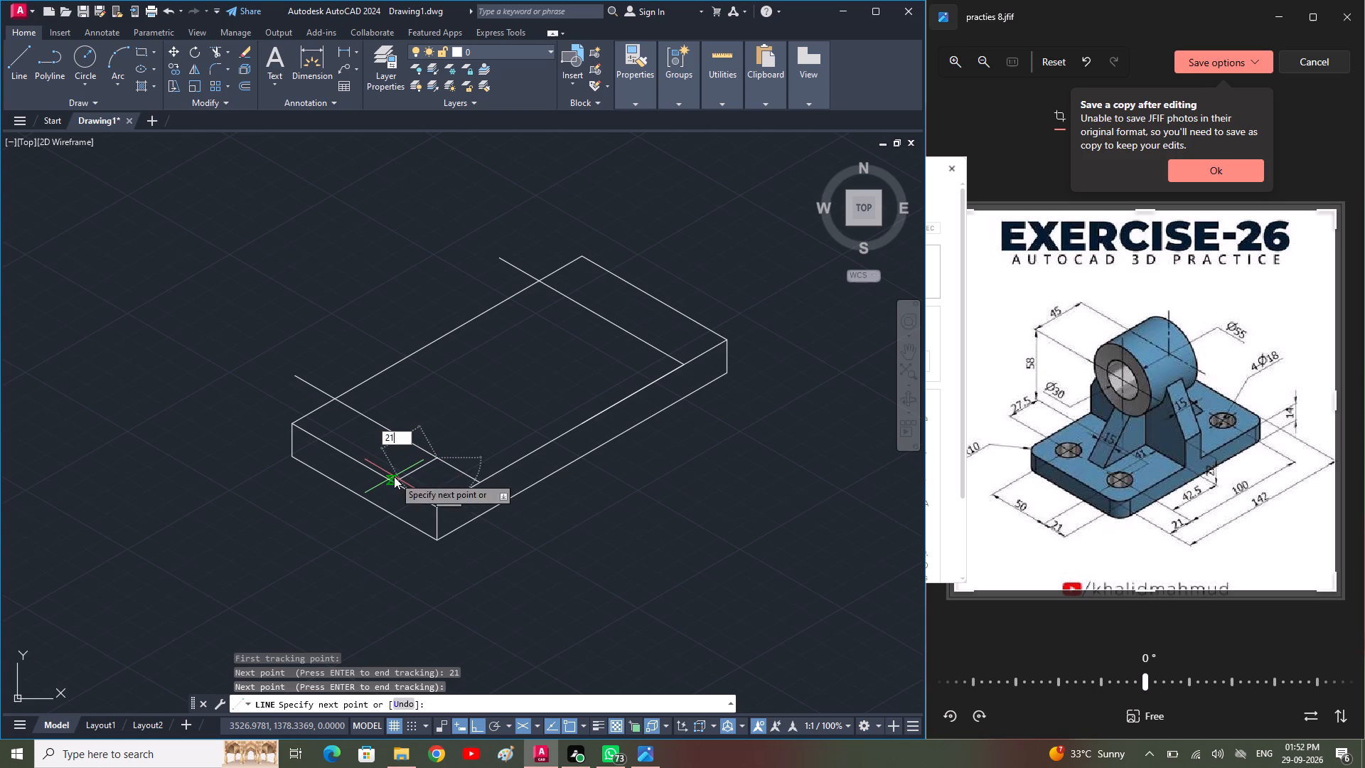
pyautogui.press('Return')
pyautogui.press('space')
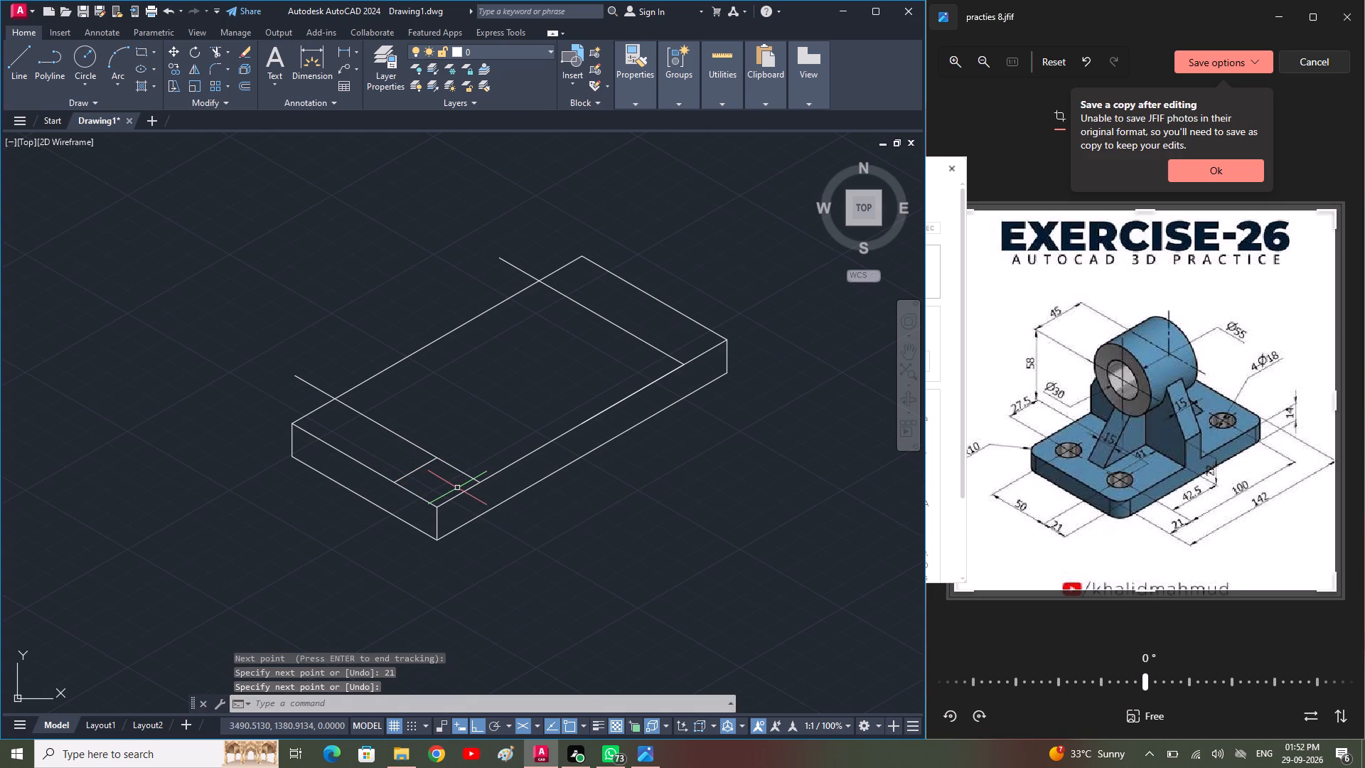
# Draw an isocircle of diameter 18 centred where the 21-long line meets the near cross line.
pyautogui.write('el')
pyautogui.press('space')
pyautogui.write('i')
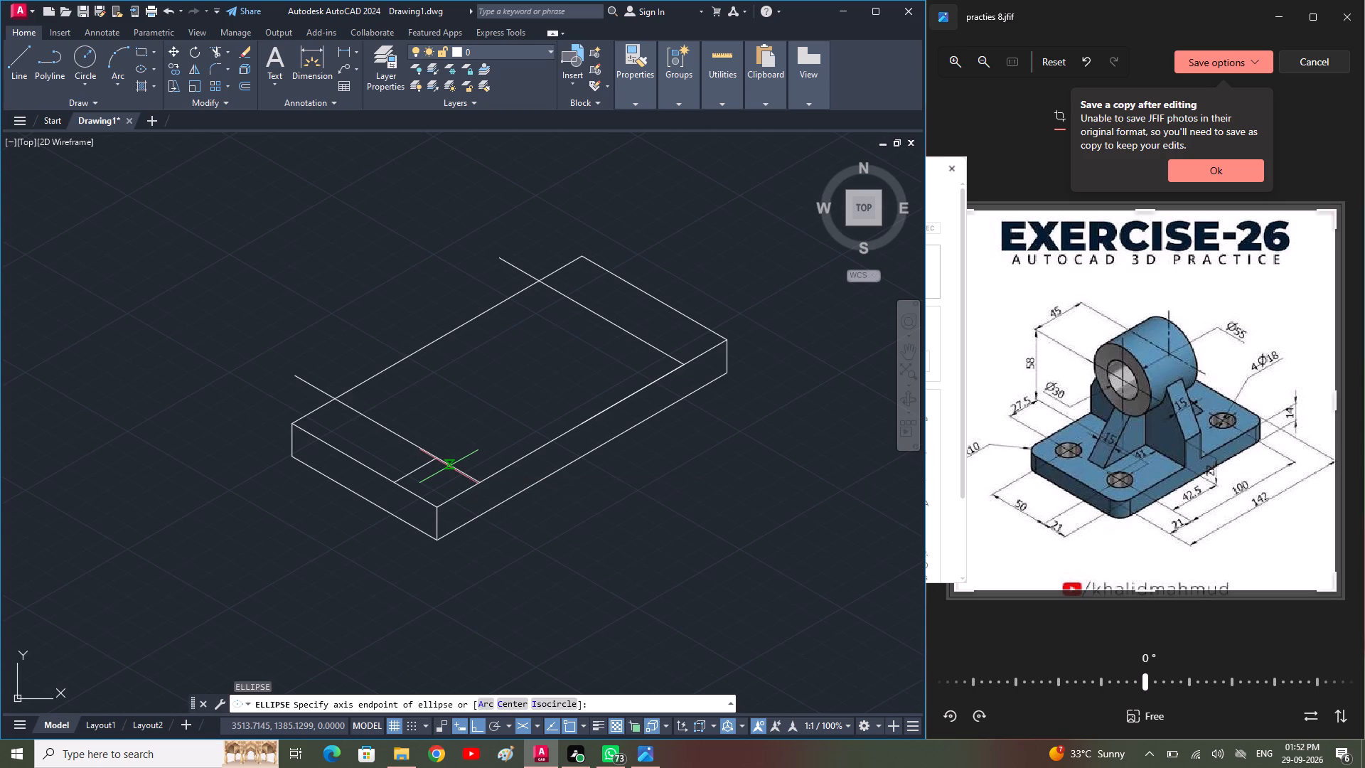
pyautogui.press('space')
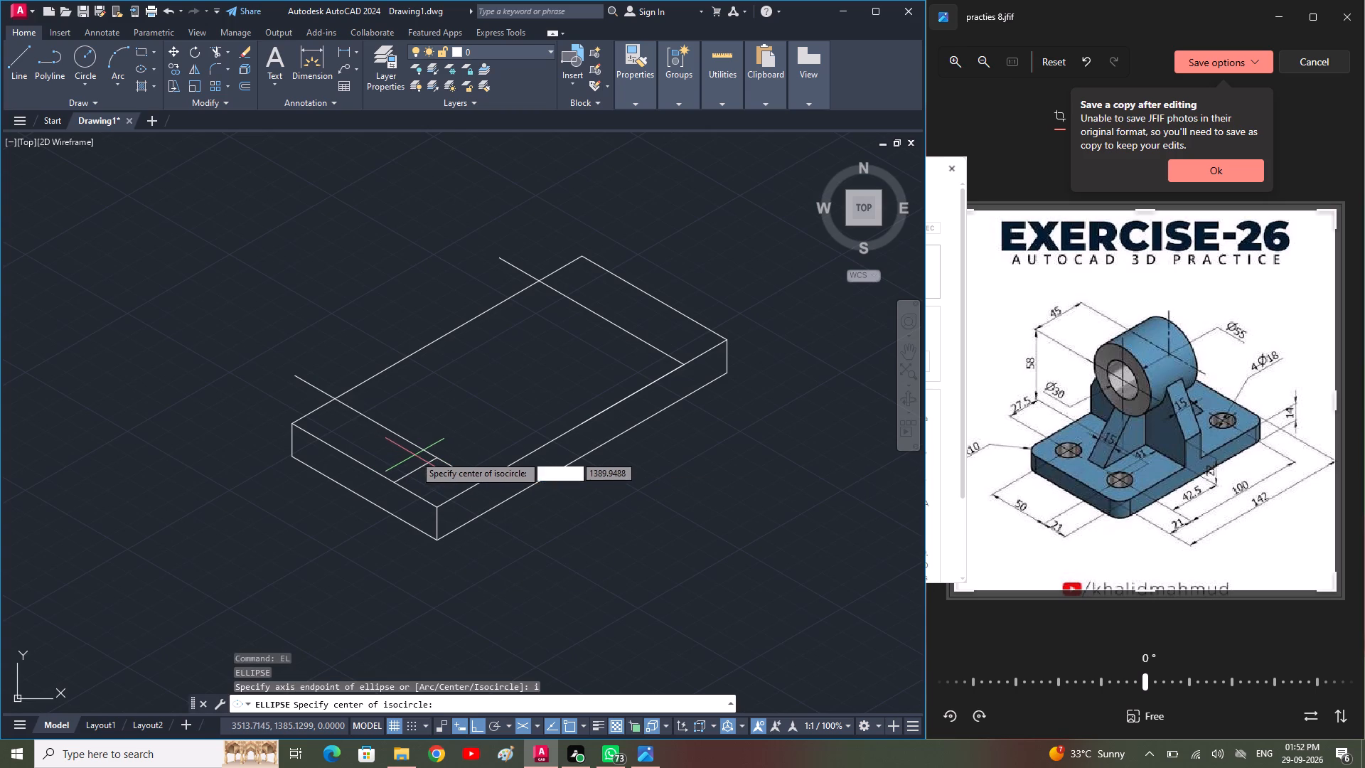
pyautogui.click(433, 461)
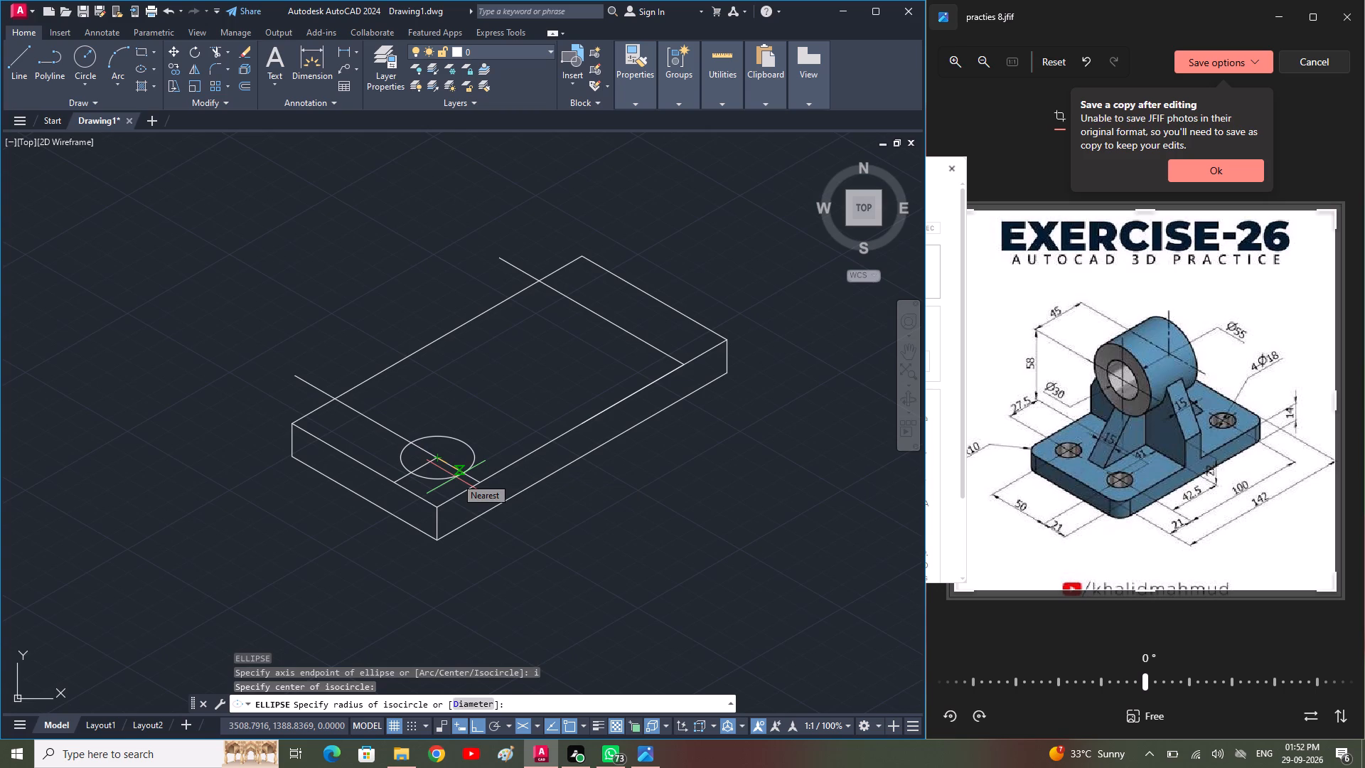
pyautogui.write('d')
pyautogui.press('space')
pyautogui.write('18')
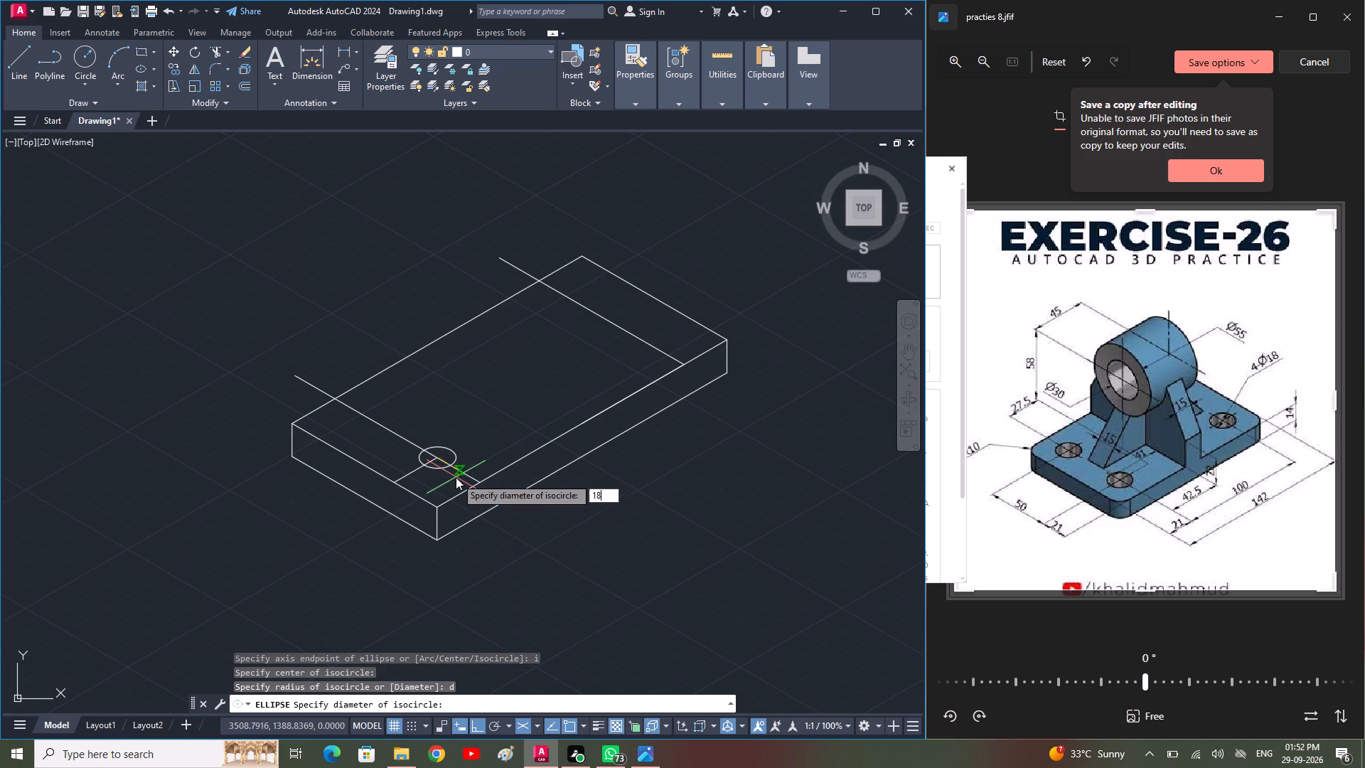
pyautogui.press('Return')
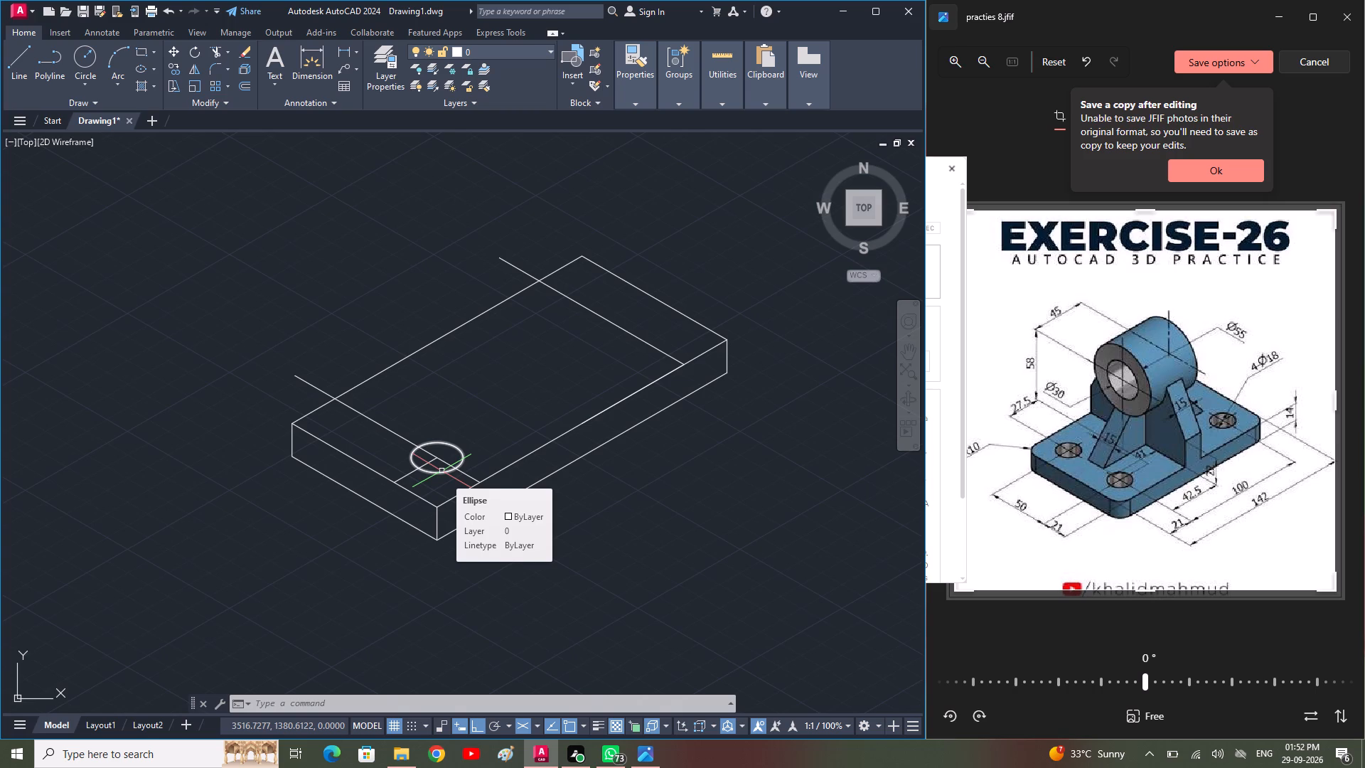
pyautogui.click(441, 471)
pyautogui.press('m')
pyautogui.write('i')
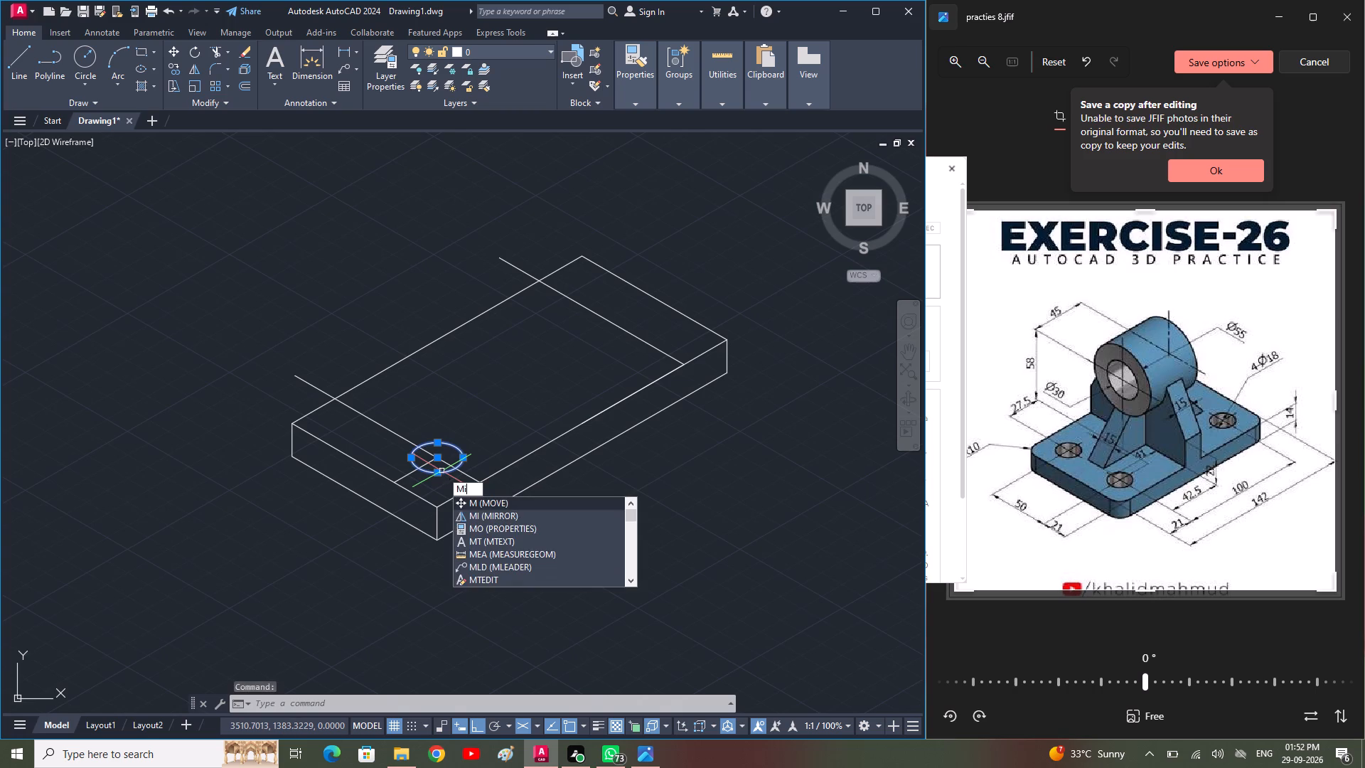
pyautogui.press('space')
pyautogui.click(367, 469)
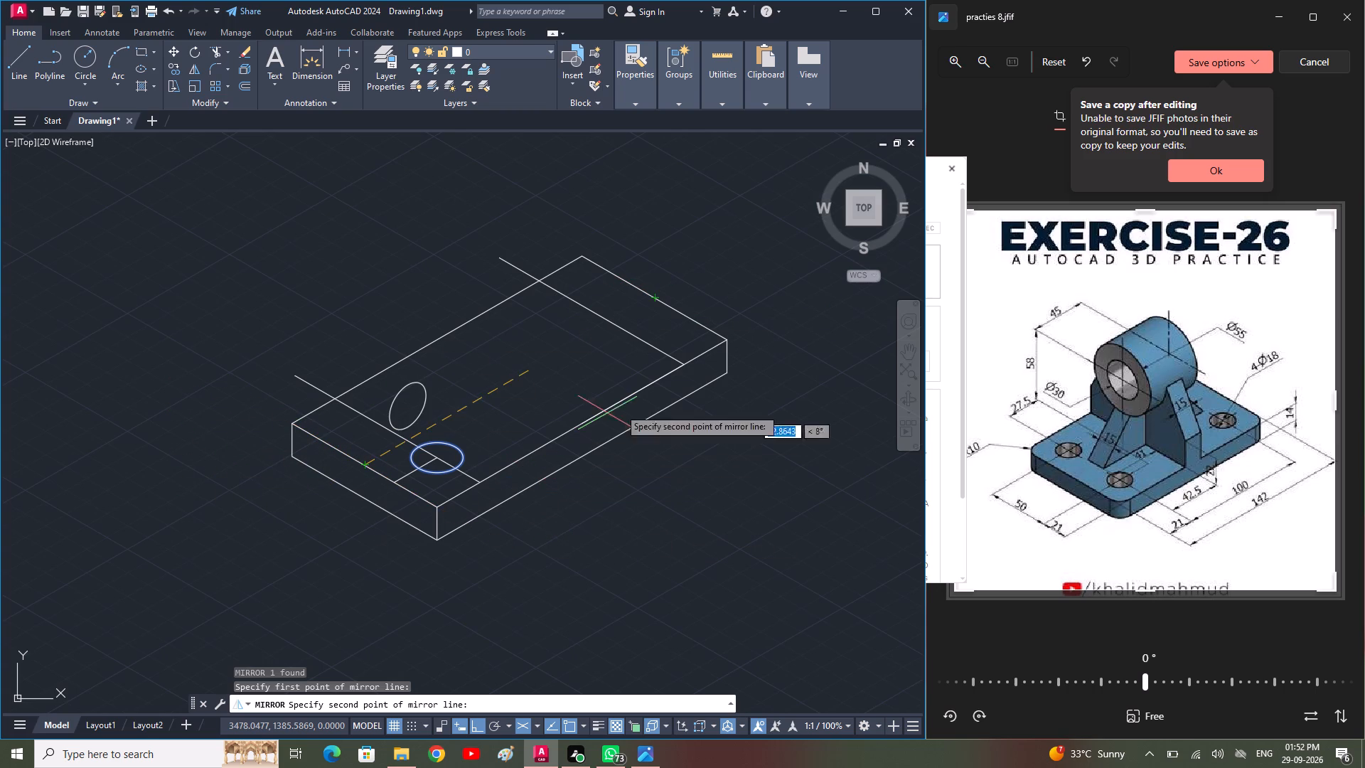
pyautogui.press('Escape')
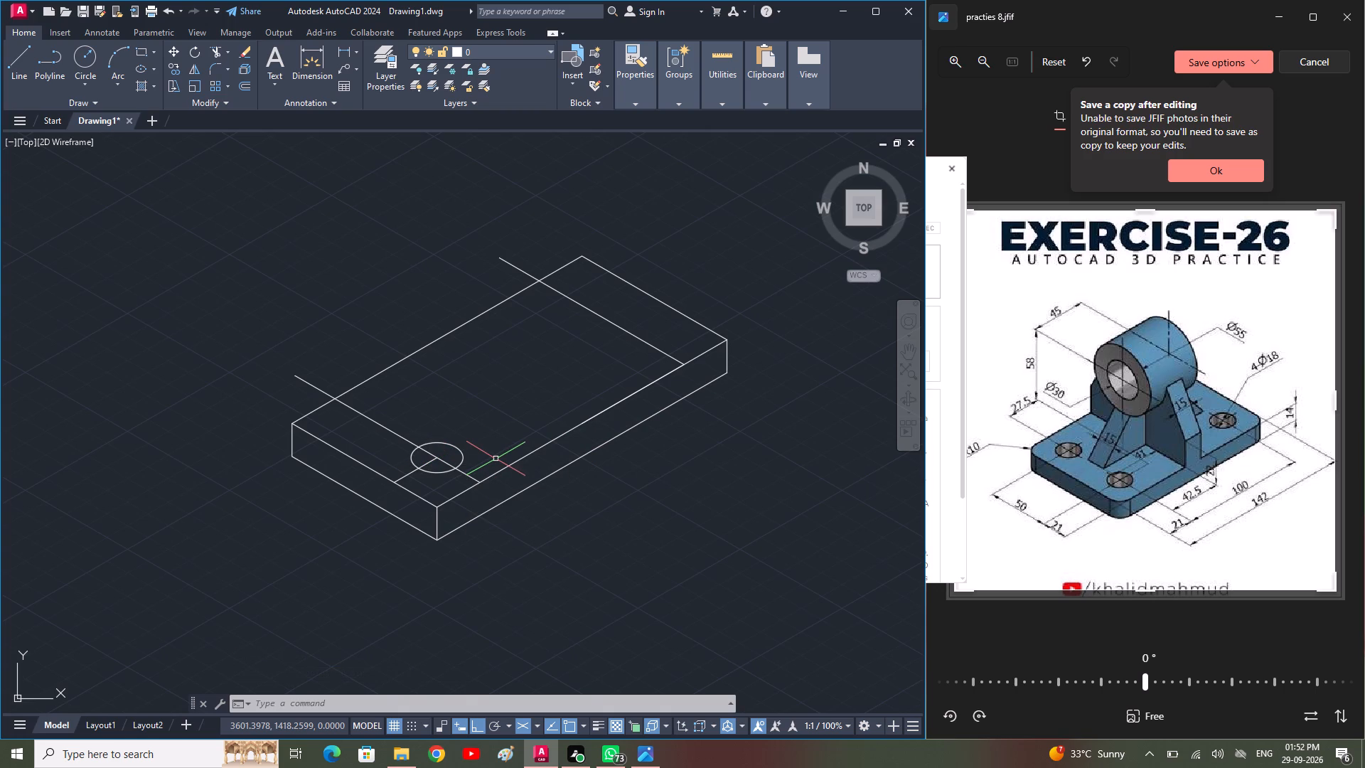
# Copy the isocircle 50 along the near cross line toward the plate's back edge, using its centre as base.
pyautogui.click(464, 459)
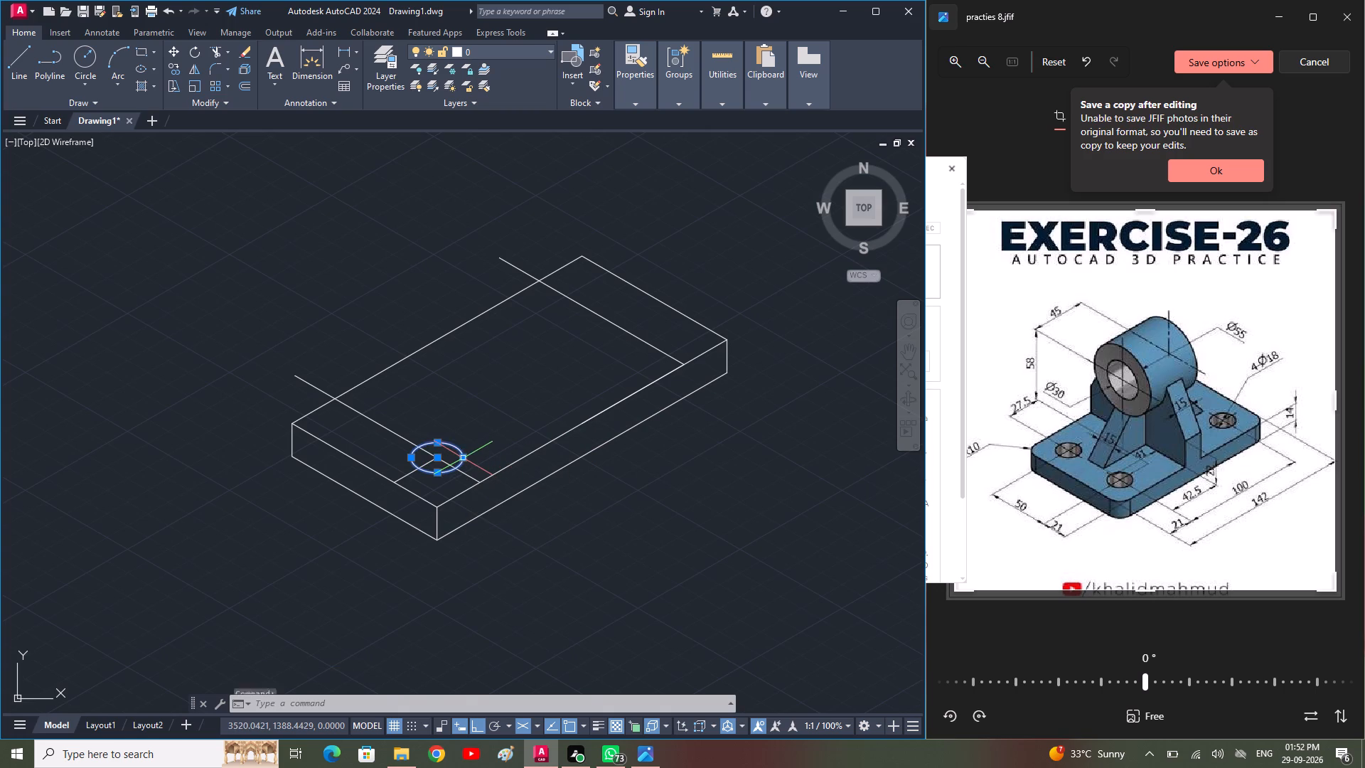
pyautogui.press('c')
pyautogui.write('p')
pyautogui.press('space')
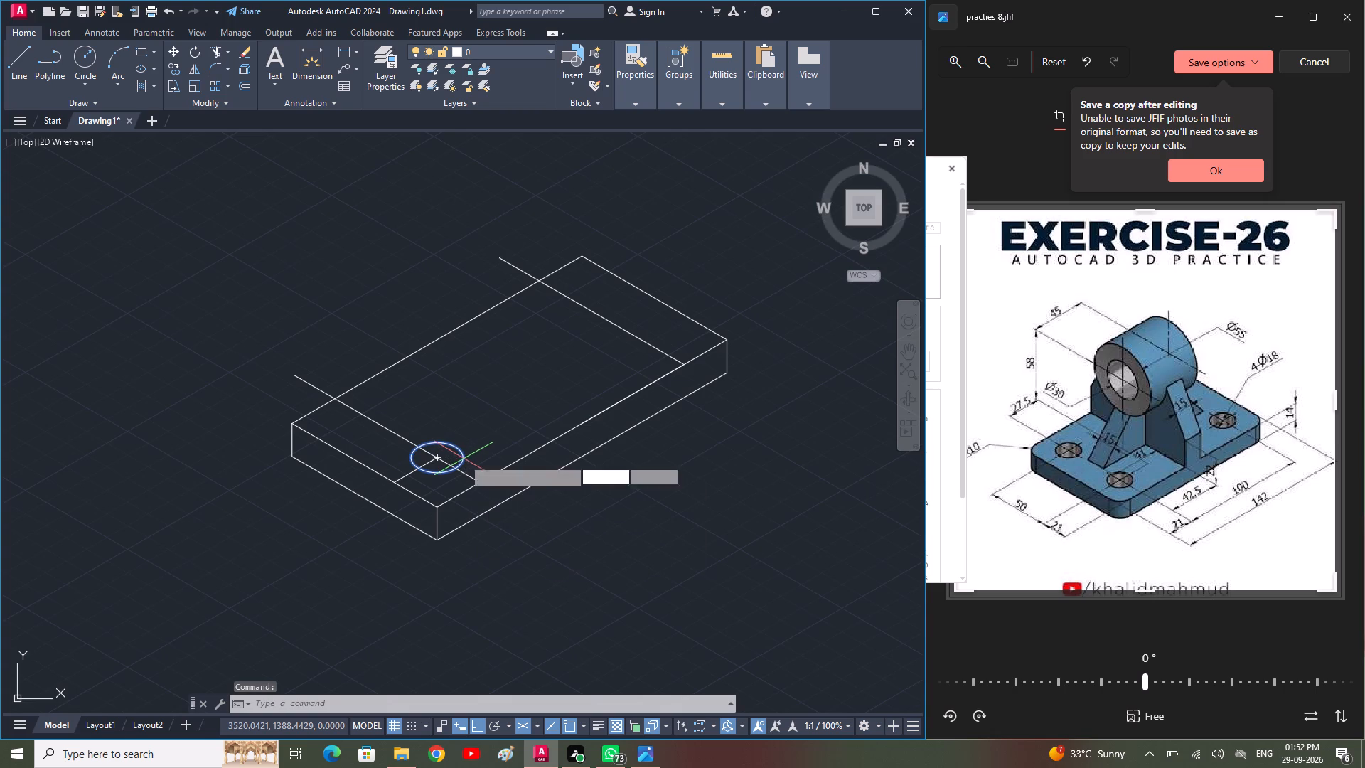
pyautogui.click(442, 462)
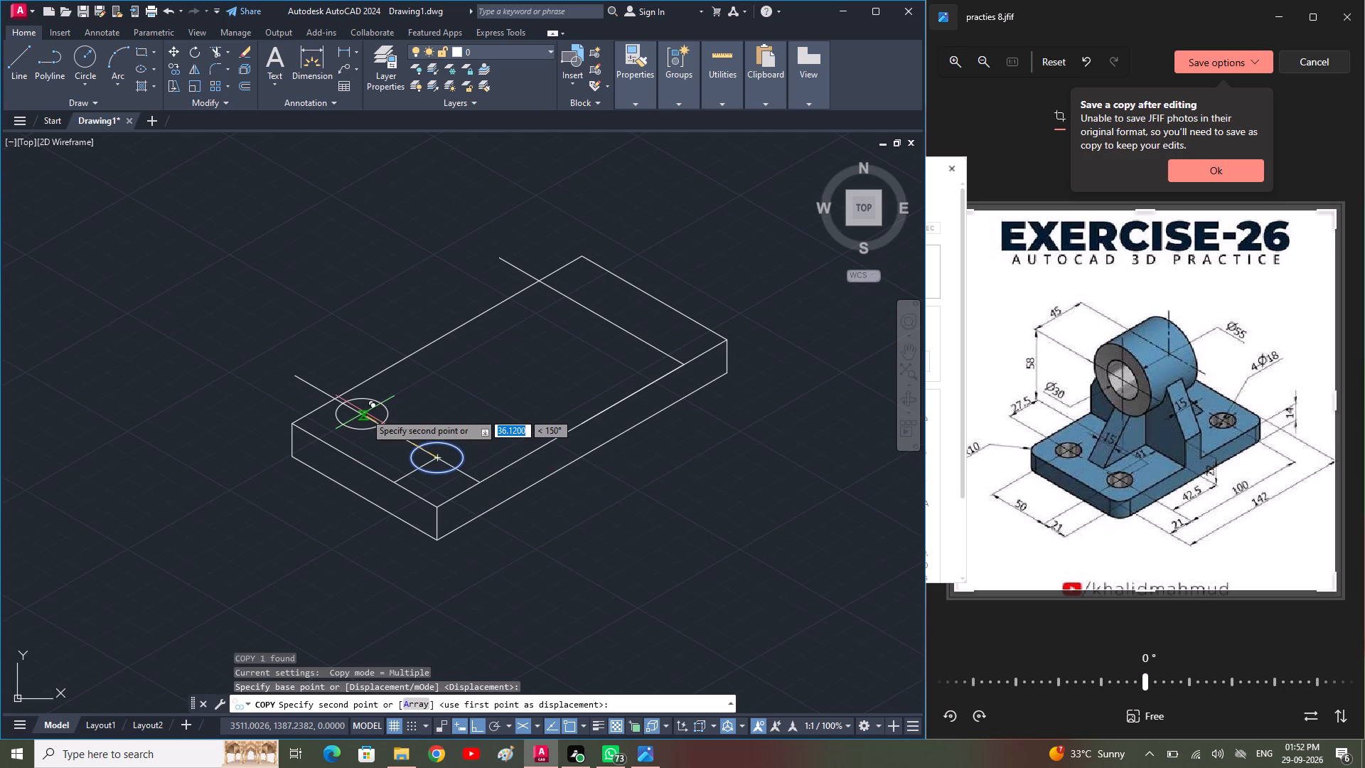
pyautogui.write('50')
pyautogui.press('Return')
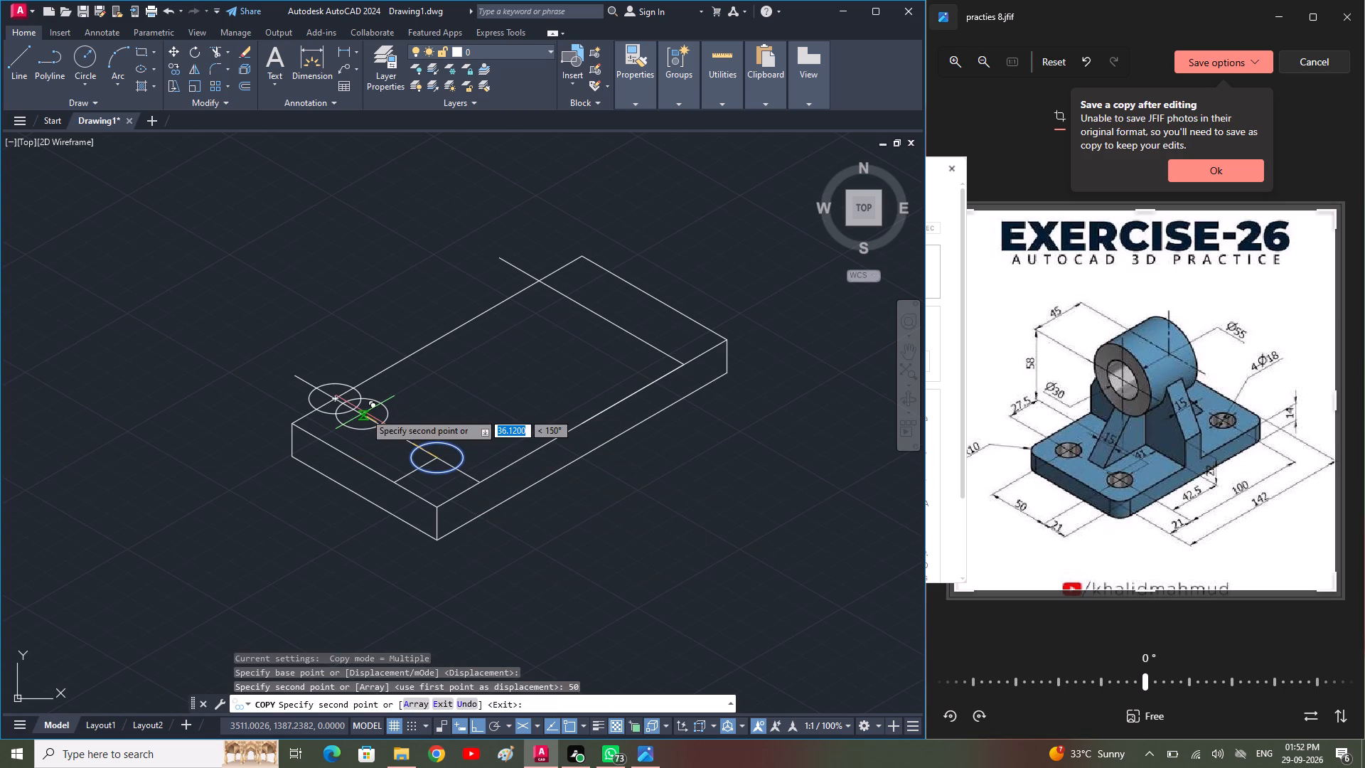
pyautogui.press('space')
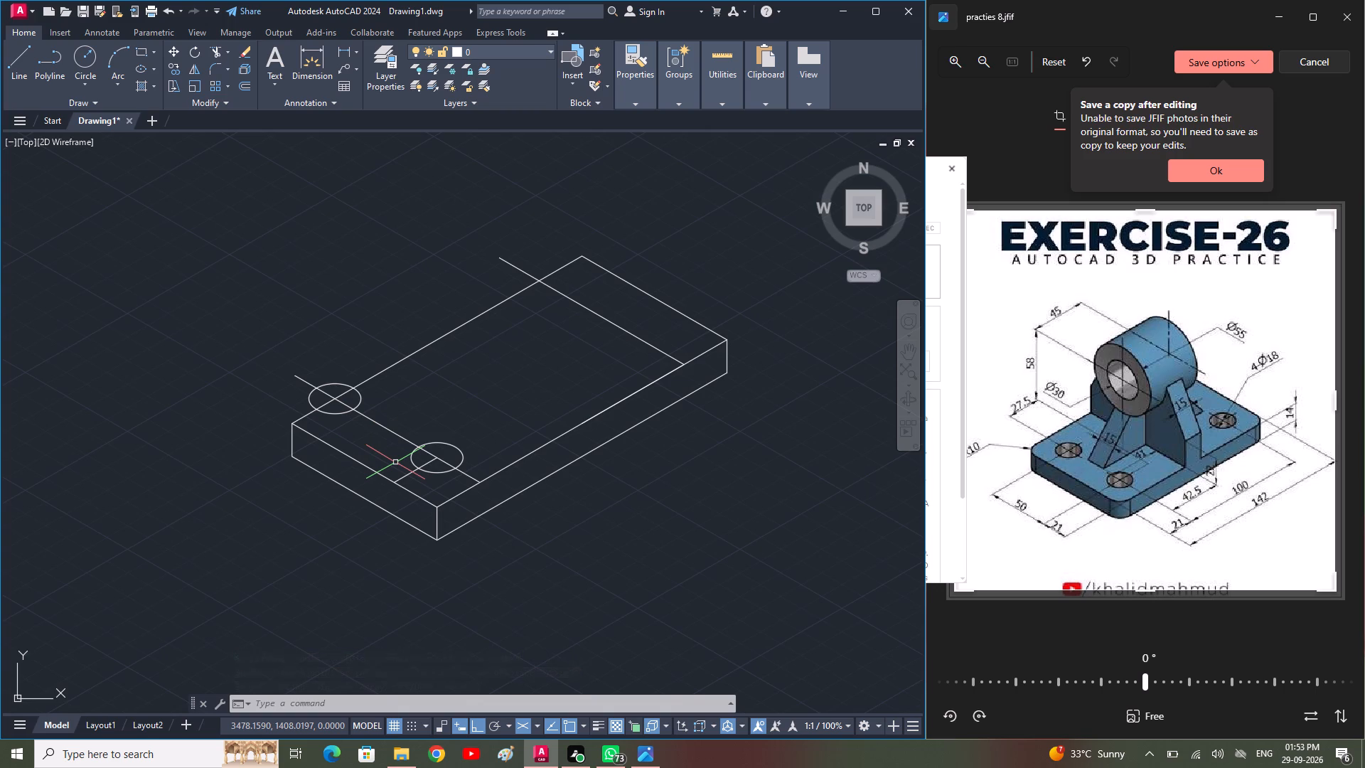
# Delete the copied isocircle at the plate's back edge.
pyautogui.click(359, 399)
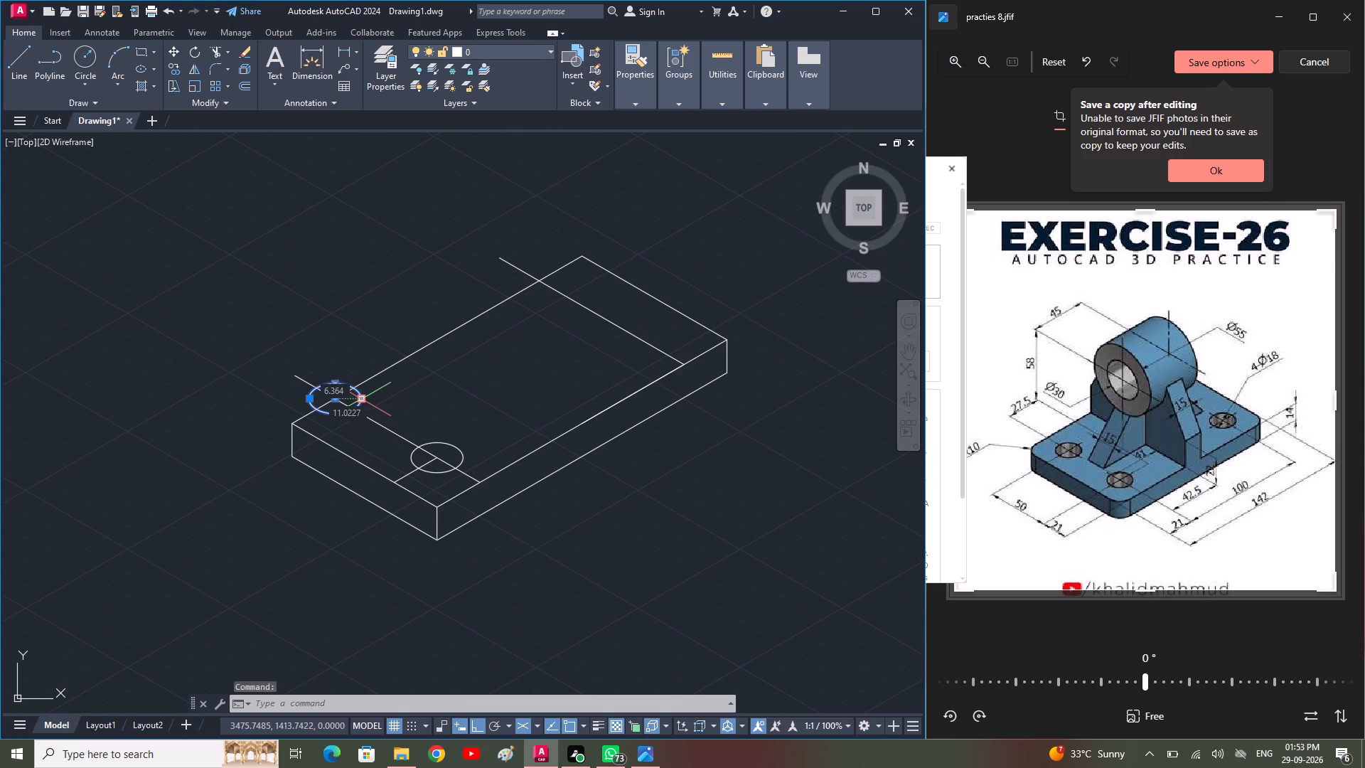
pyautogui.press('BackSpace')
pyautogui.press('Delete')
# Draw a line from the near cross line's back-edge intersection, 21 along the cross line, continuing 21 toward the near short edge.
pyautogui.write('l')
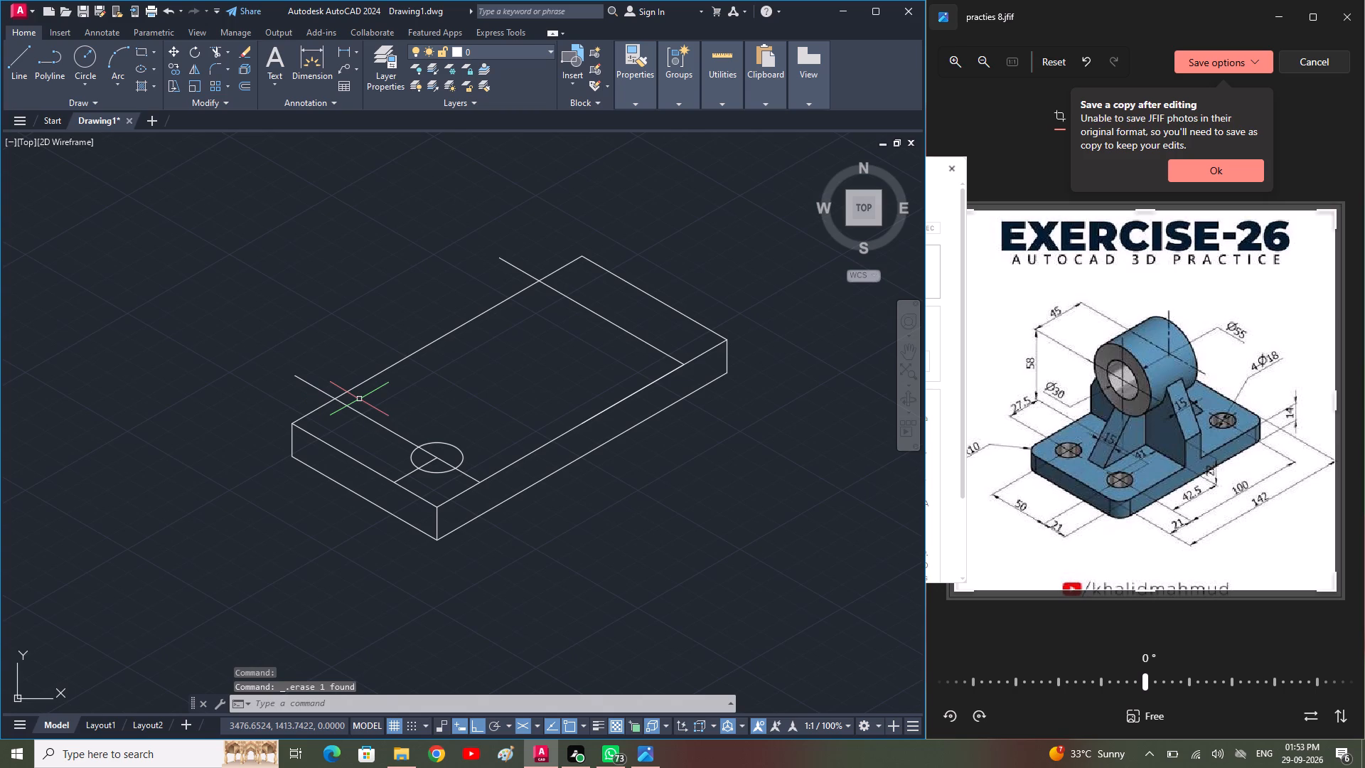
pyautogui.press('space')
pyautogui.click(338, 402)
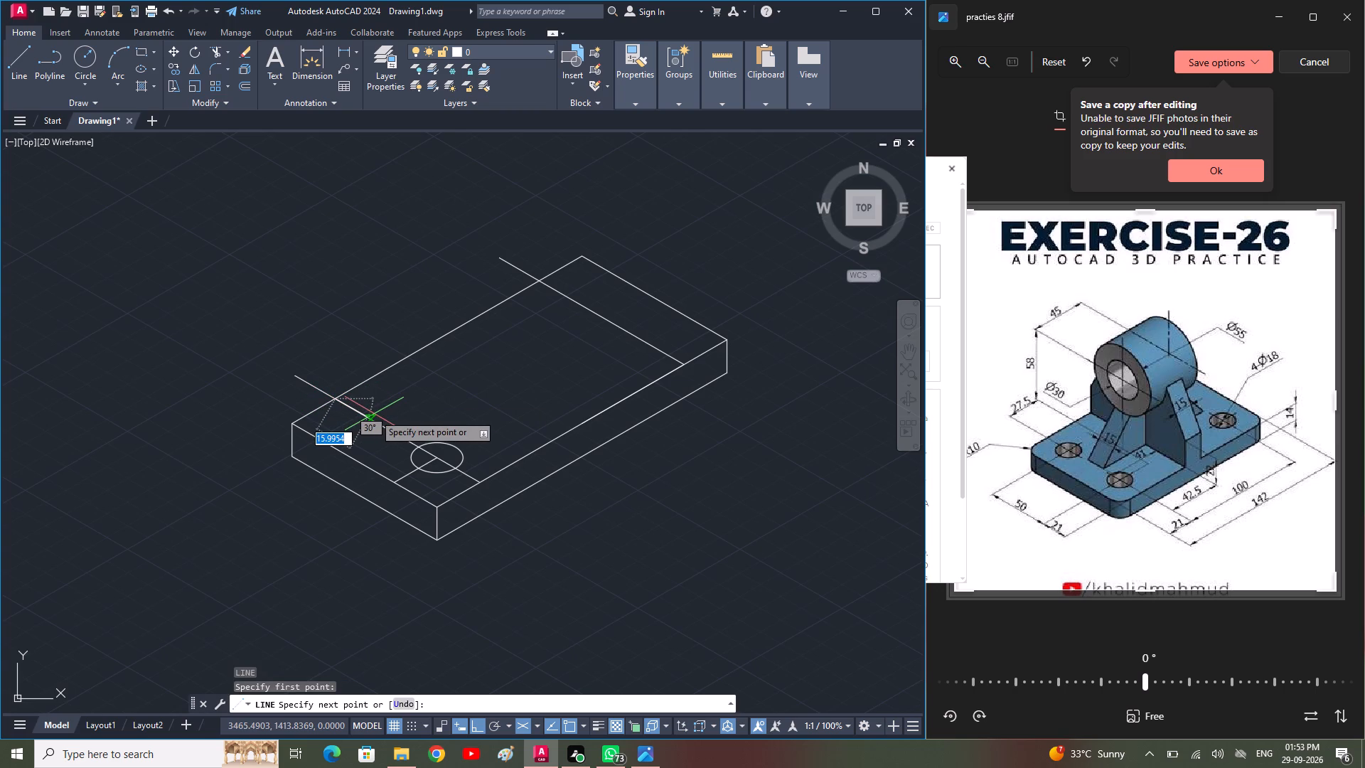
pyautogui.write('21')
pyautogui.press('Return')
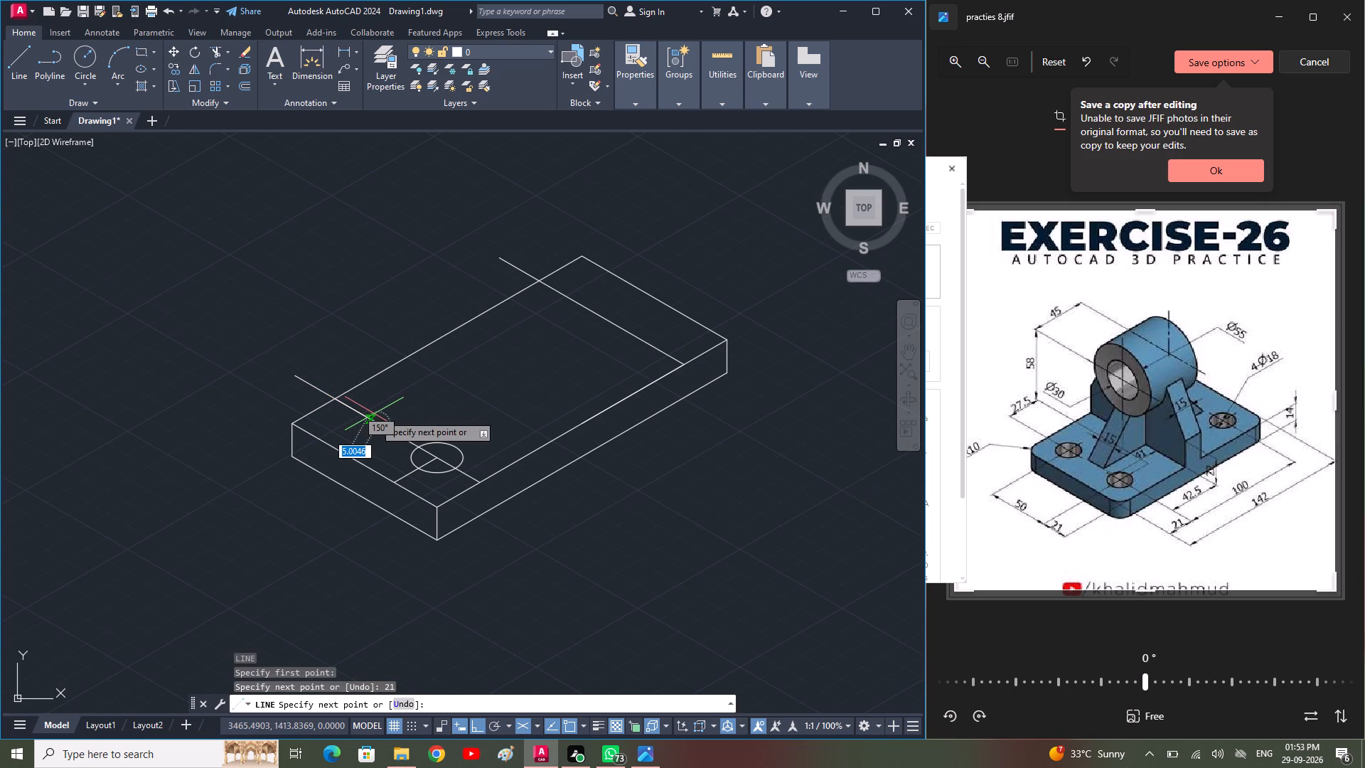
pyautogui.write('21')
pyautogui.press('Return')
pyautogui.press('space')
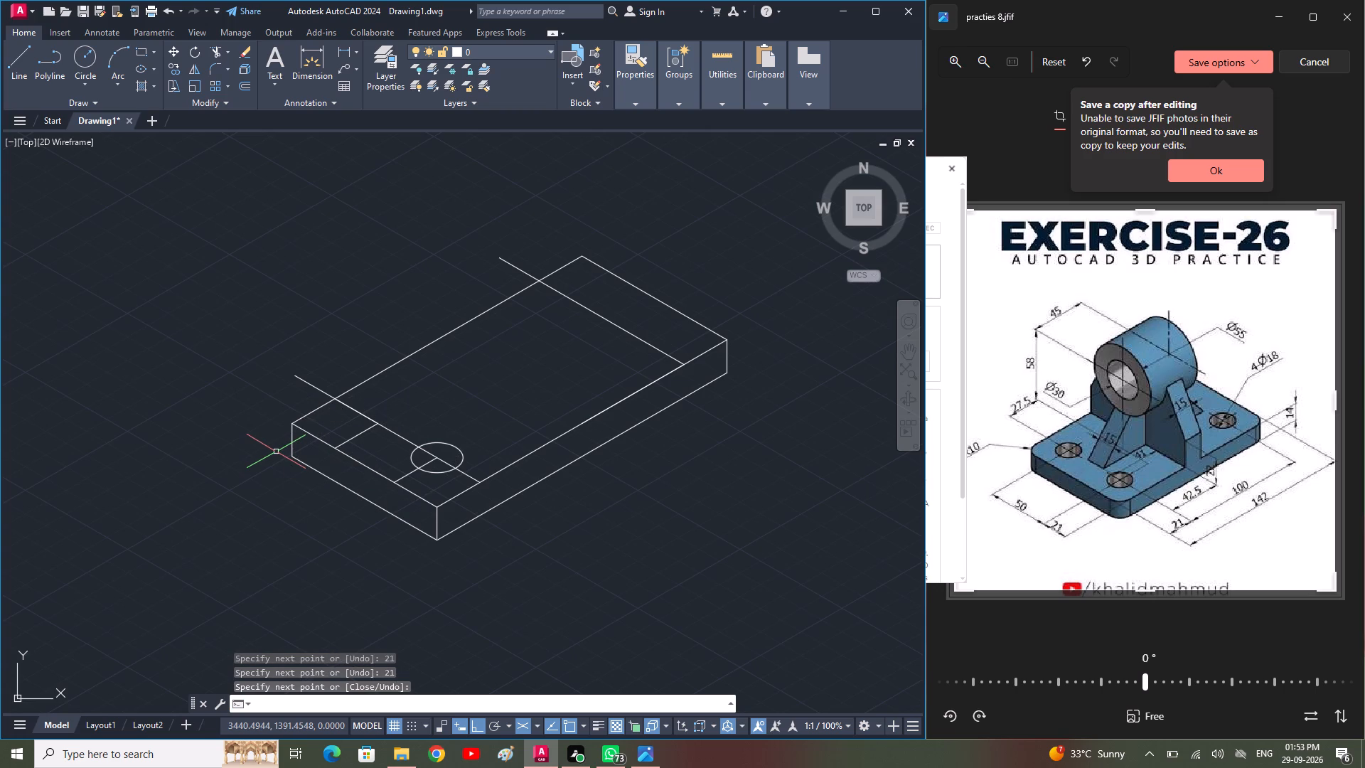
# Draw a second isocircle of diameter 18 centred on the corner of the new 21 by 21 line.
pyautogui.write('el')
pyautogui.press('space')
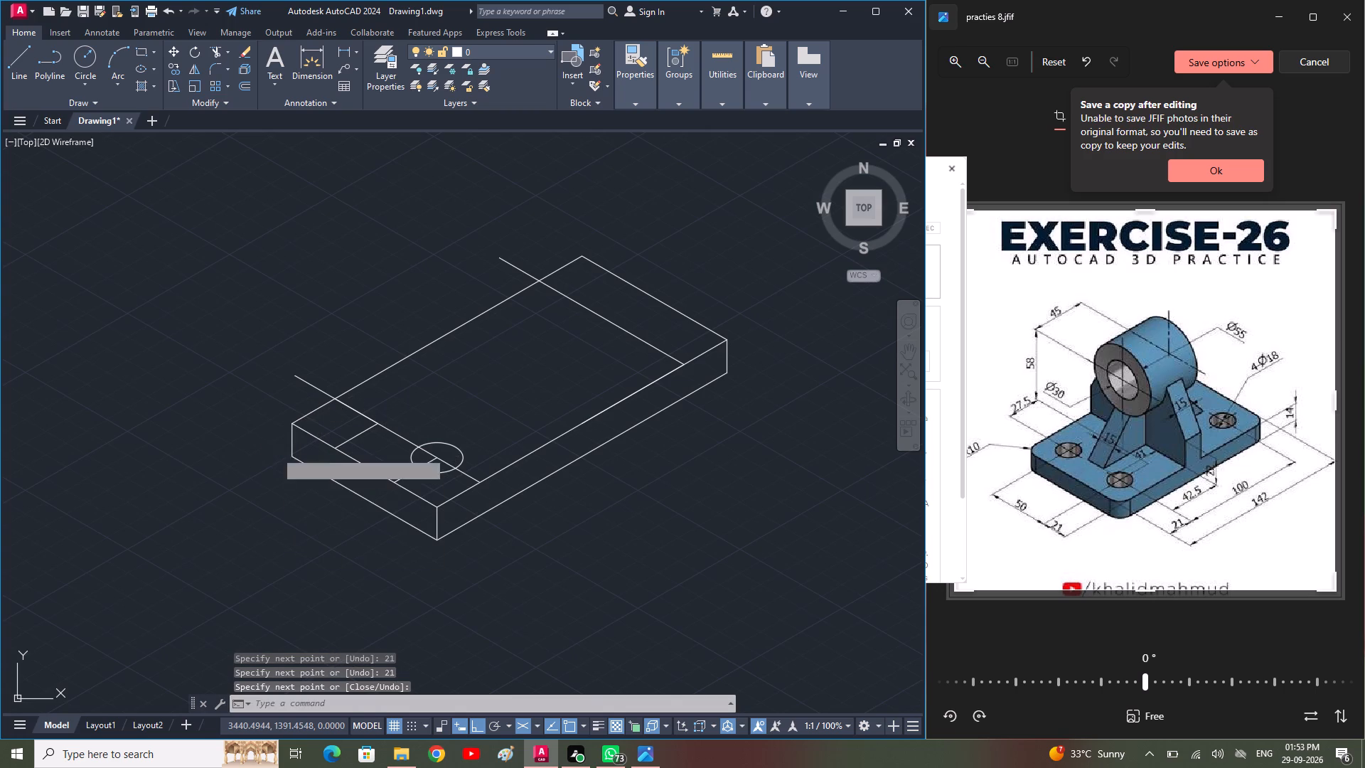
pyautogui.write('i')
pyautogui.press('space')
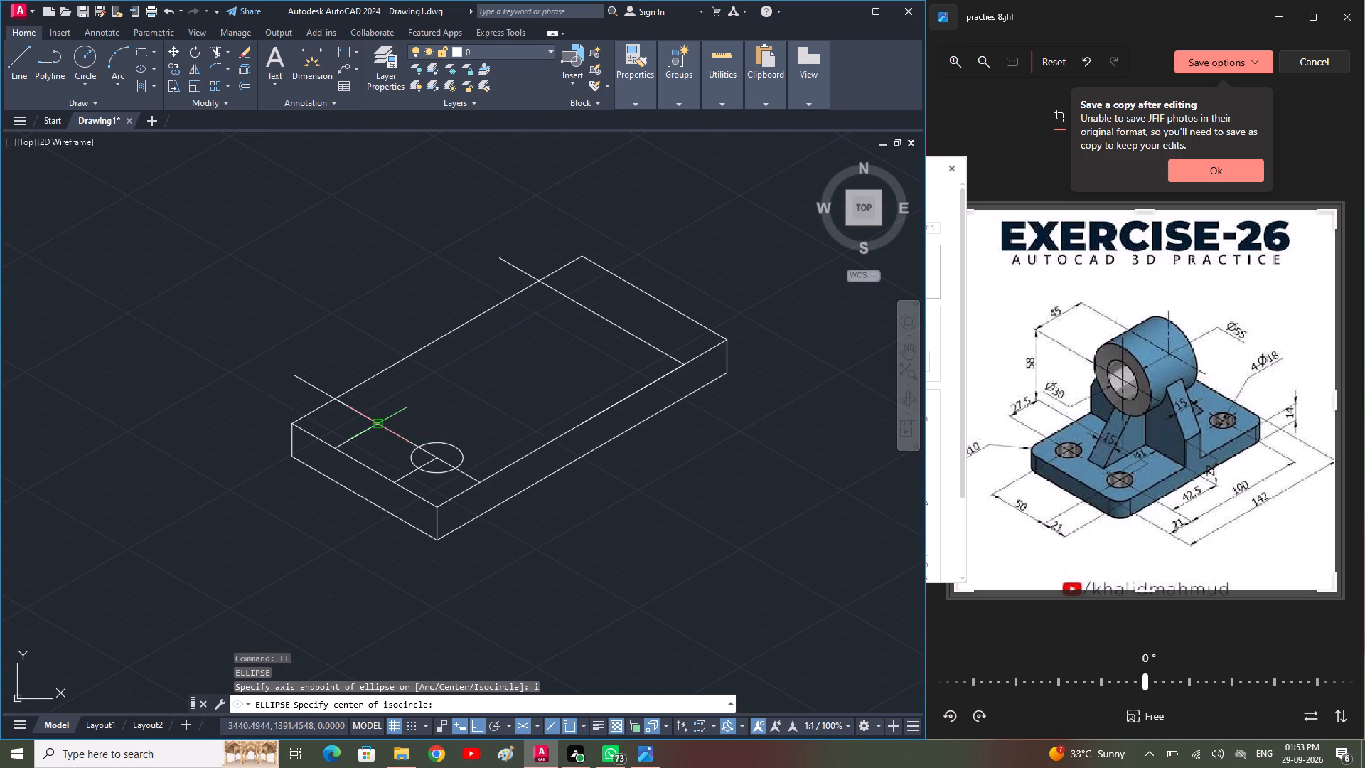
pyautogui.click(376, 422)
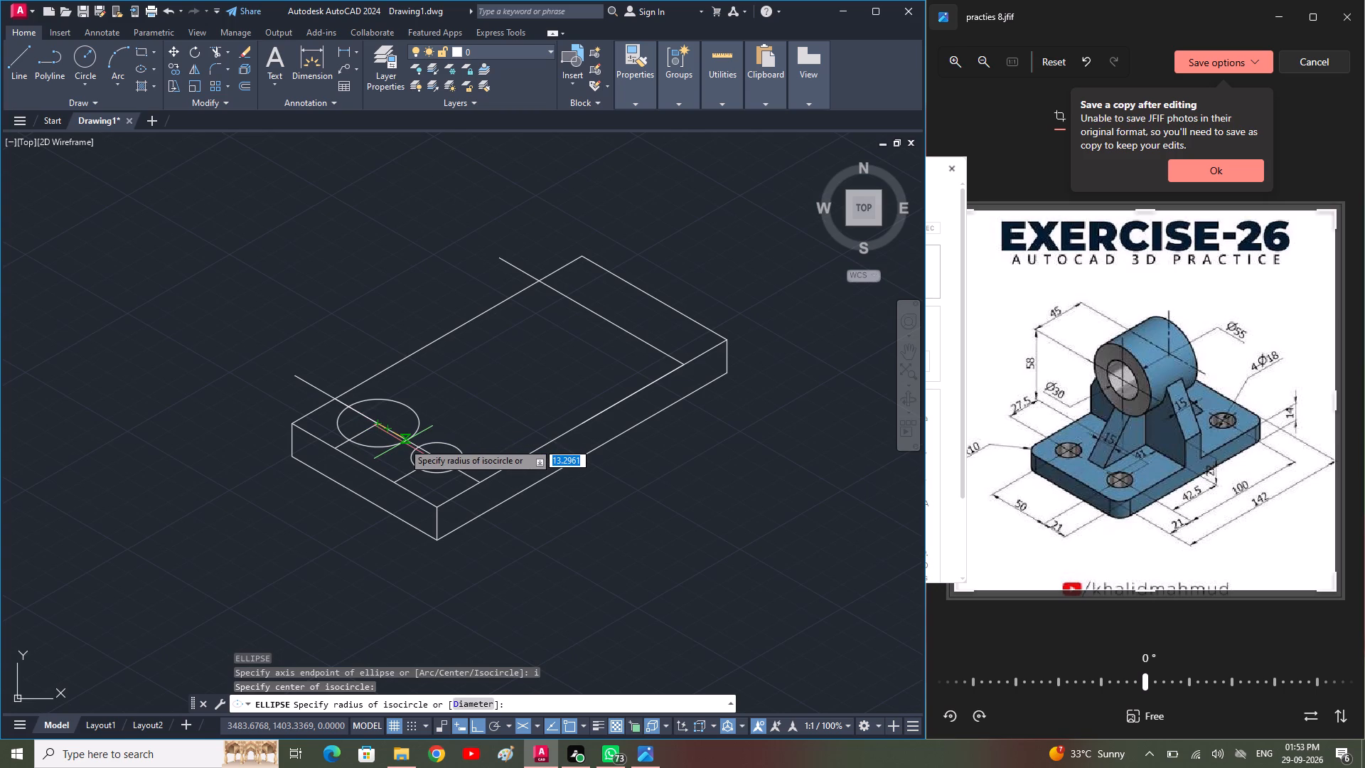
pyautogui.write('d')
pyautogui.press('space')
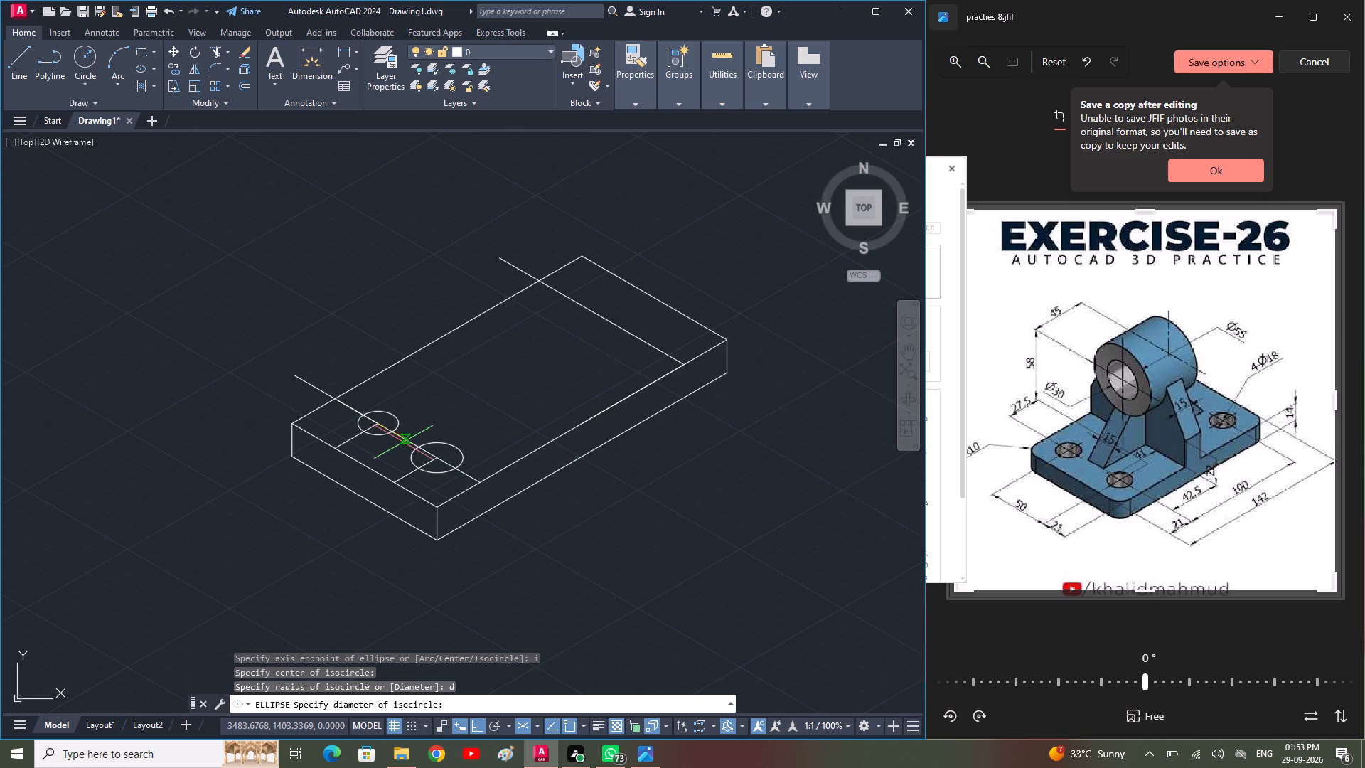
pyautogui.write('18')
pyautogui.press('Return')
pyautogui.press('space')
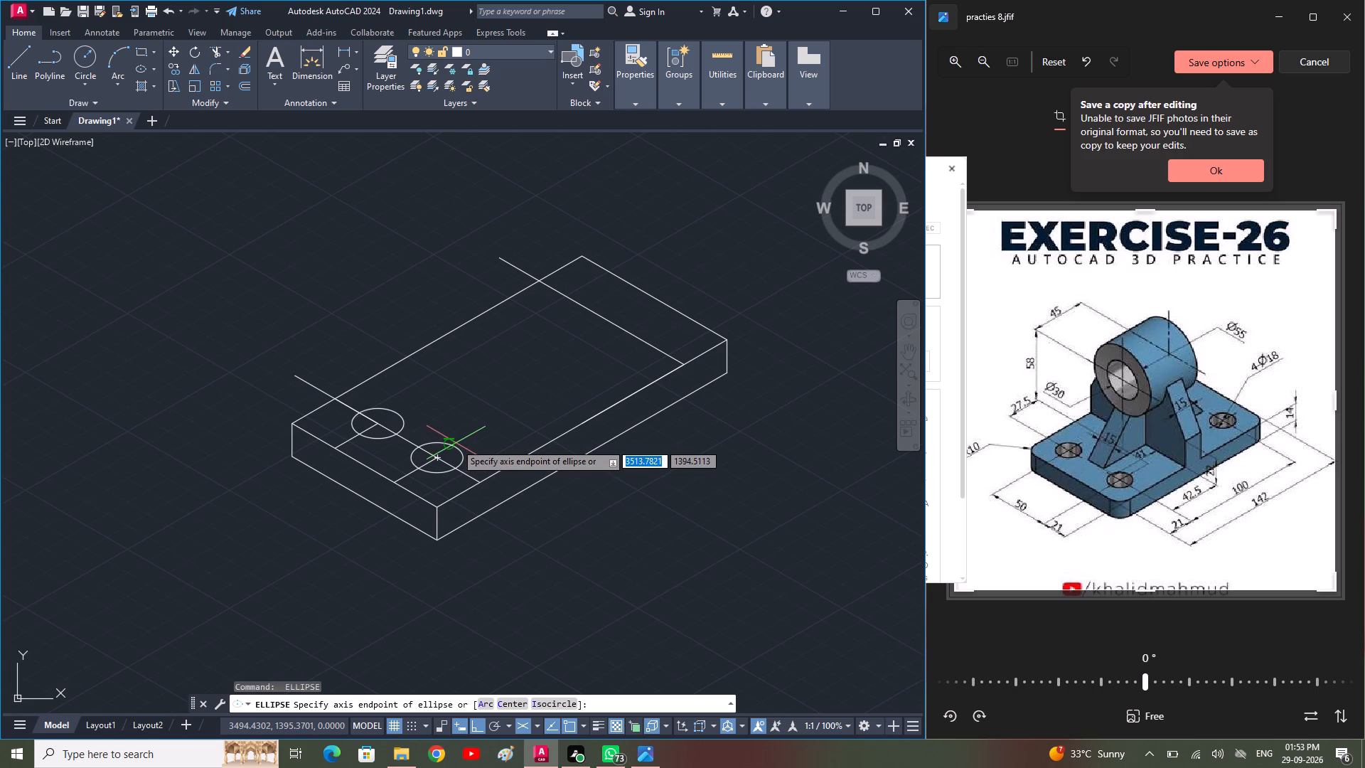
pyautogui.press('Escape')
# Copy both isocircles to the far cross line, using the two cross lines' front-edge endpoints as base and destination.
pyautogui.click(461, 455)
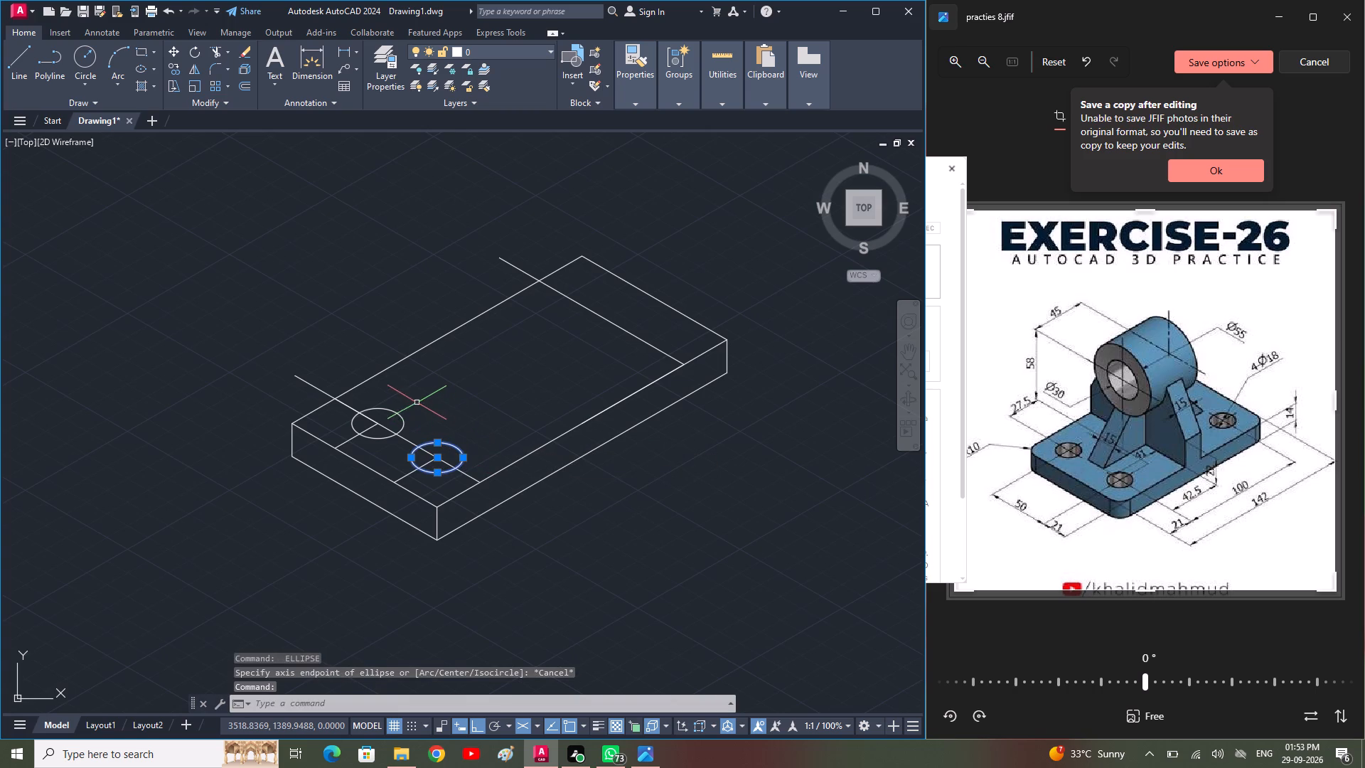
pyautogui.click(404, 420)
pyautogui.press('c')
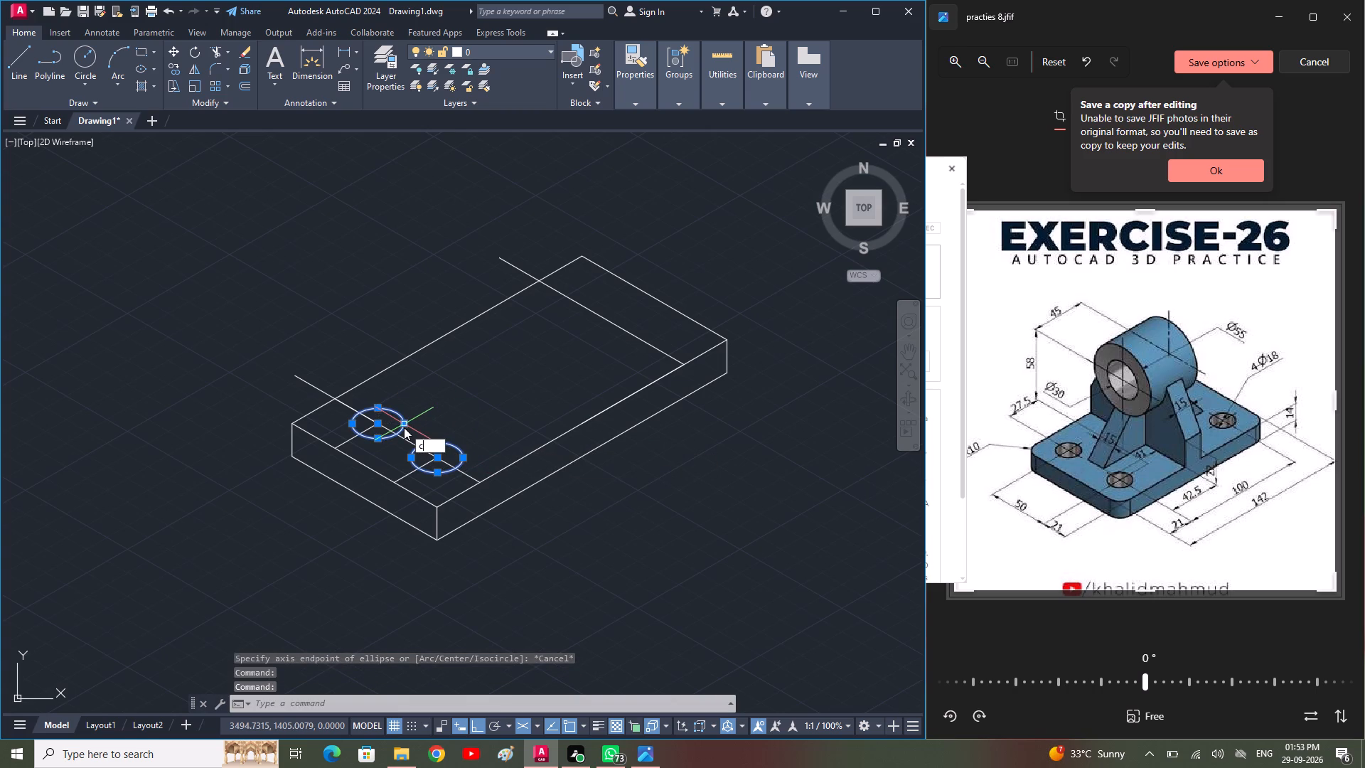
pyautogui.press('o')
pyautogui.press('space')
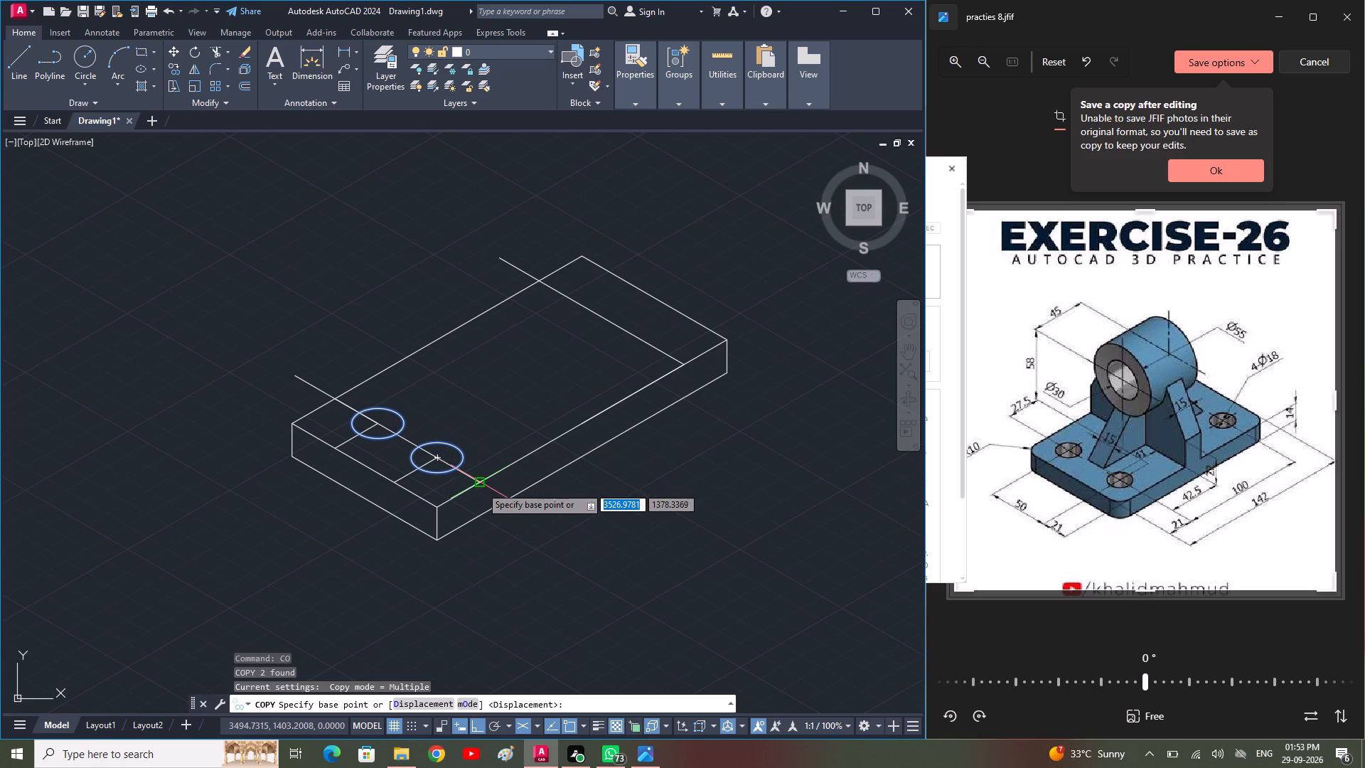
pyautogui.click(481, 486)
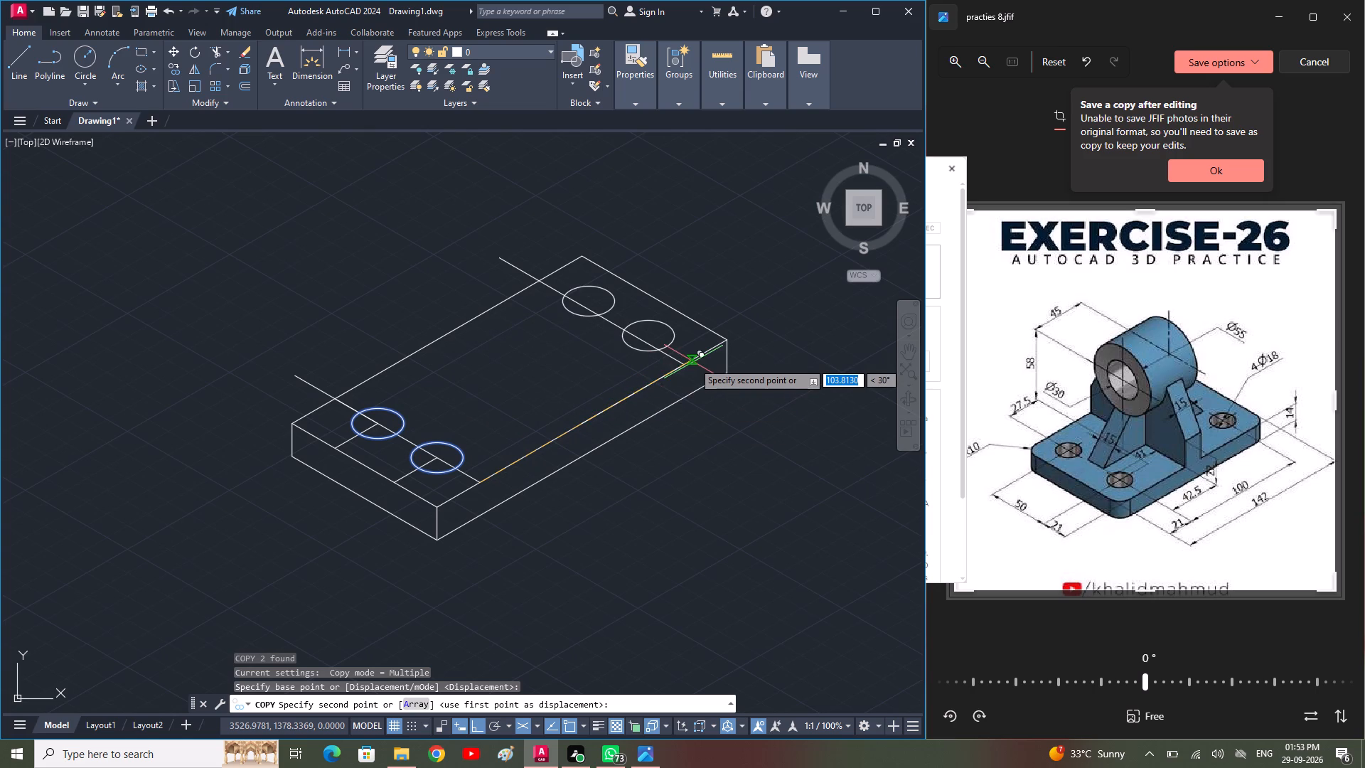
pyautogui.click(690, 362)
pyautogui.press('space')
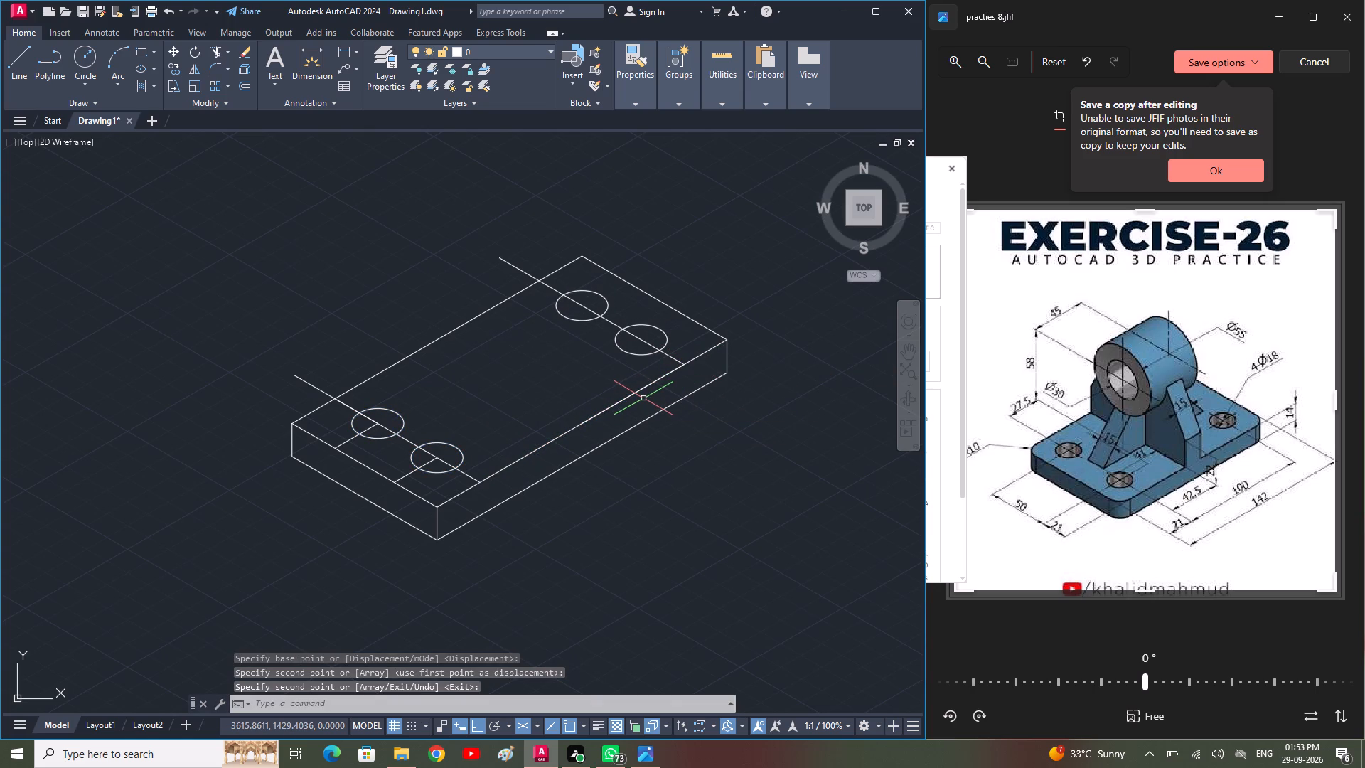
# Start a line whose first point is located by tracking.
pyautogui.write('l')
pyautogui.press('space')
pyautogui.write('tk')
pyautogui.press('space')
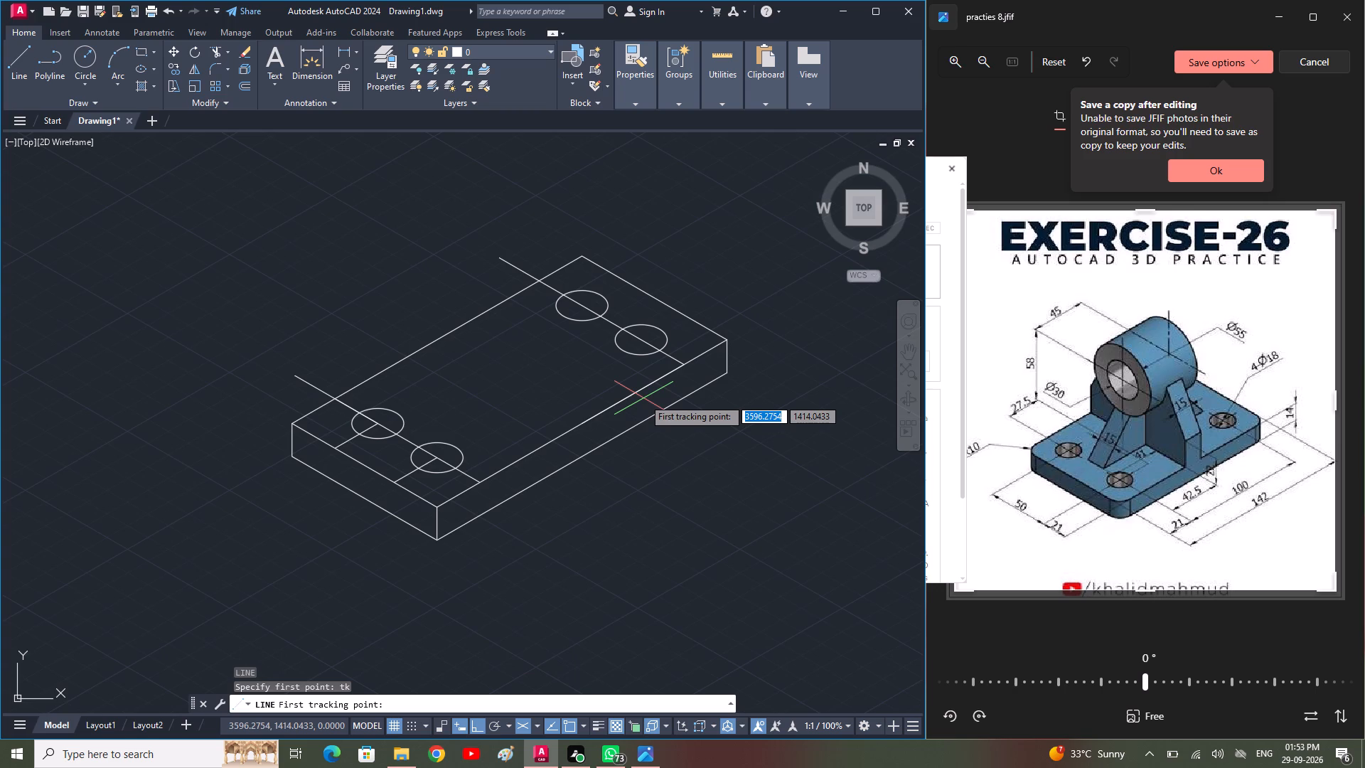
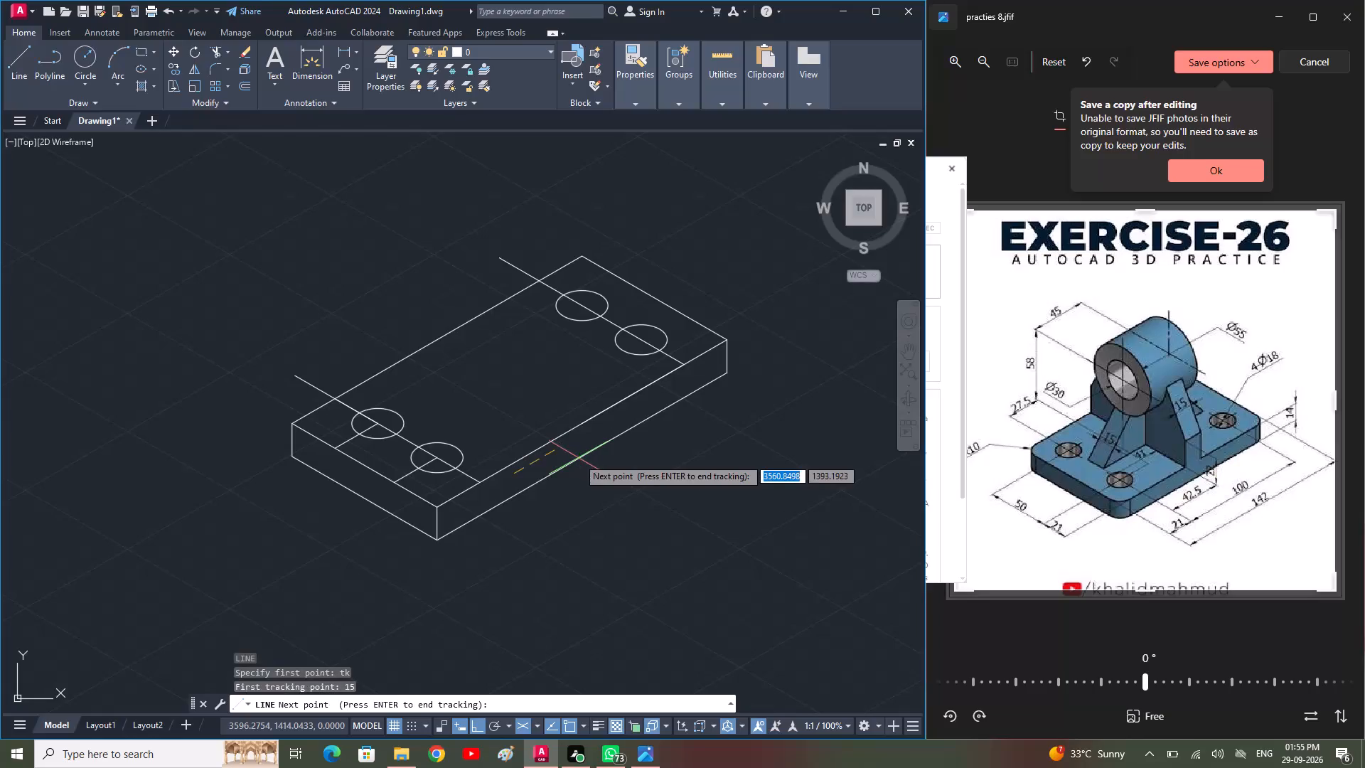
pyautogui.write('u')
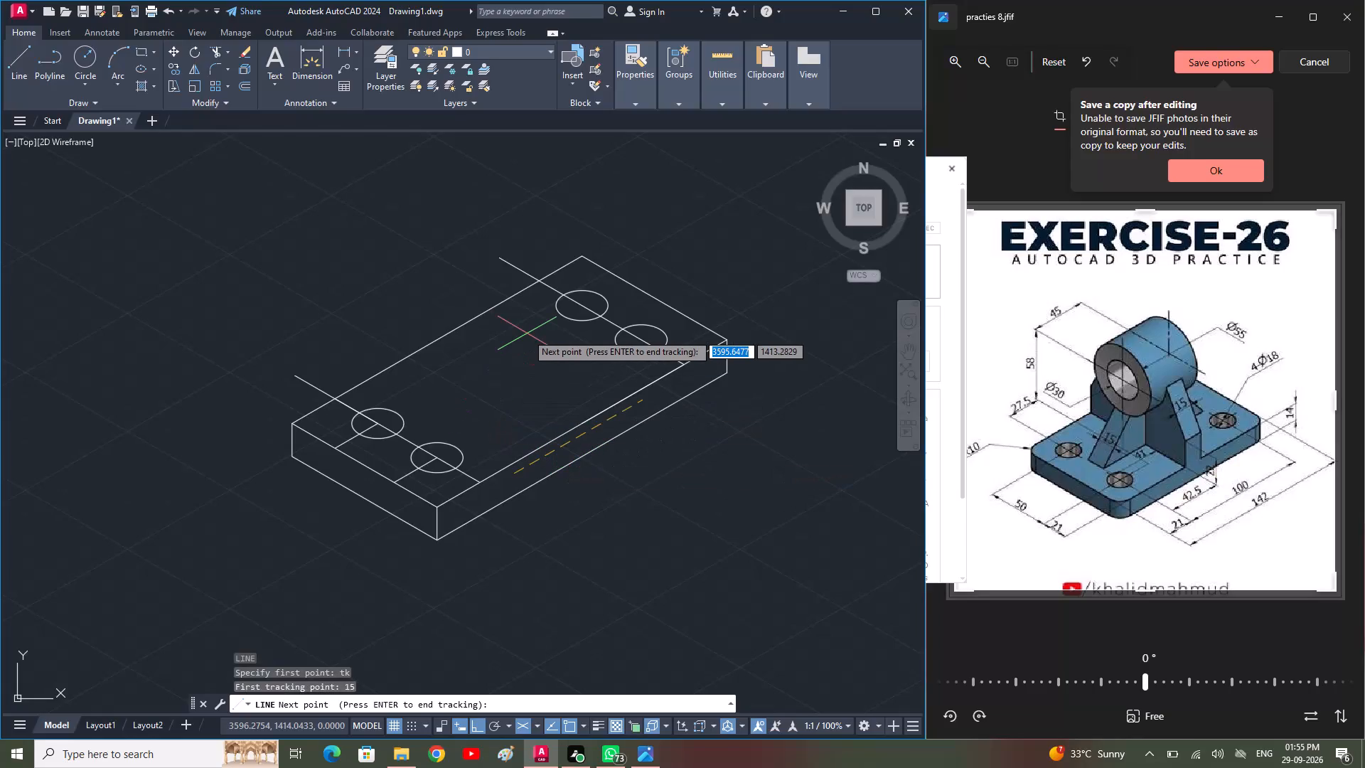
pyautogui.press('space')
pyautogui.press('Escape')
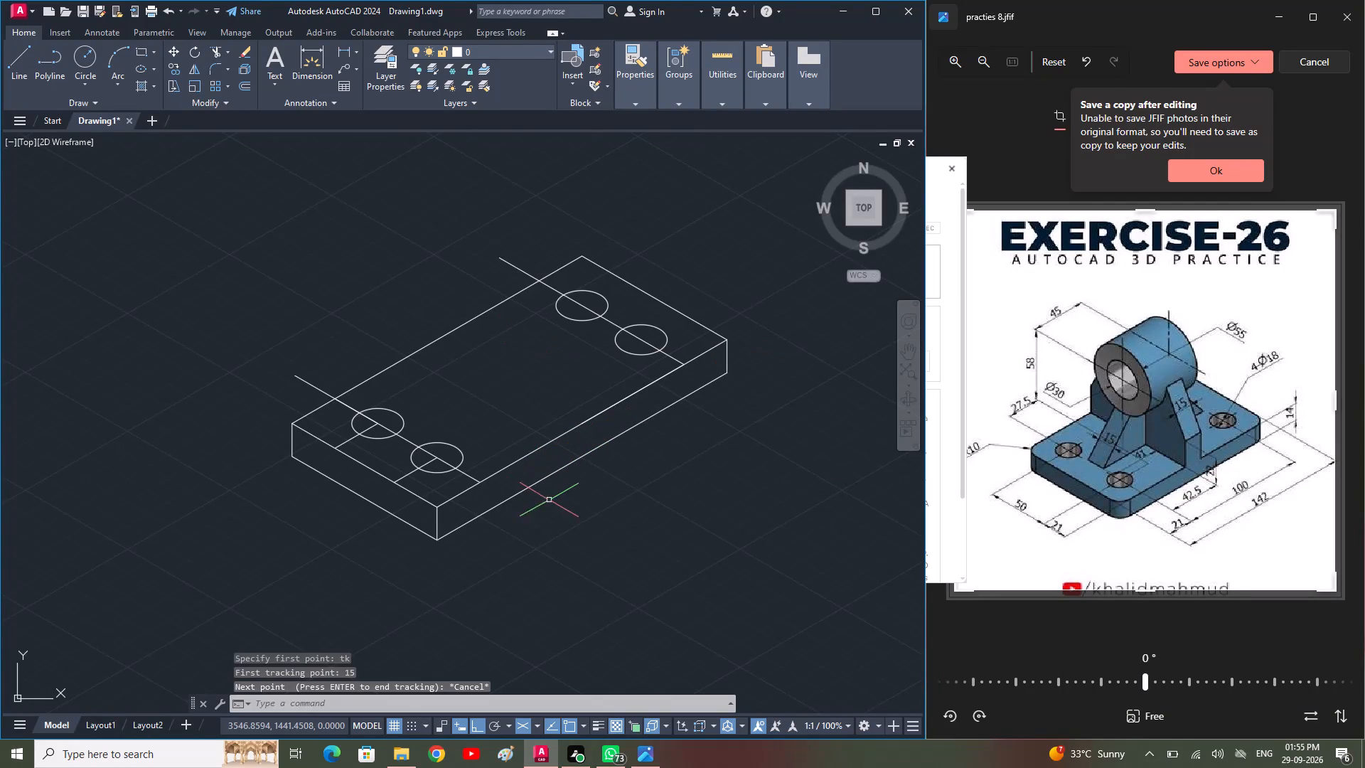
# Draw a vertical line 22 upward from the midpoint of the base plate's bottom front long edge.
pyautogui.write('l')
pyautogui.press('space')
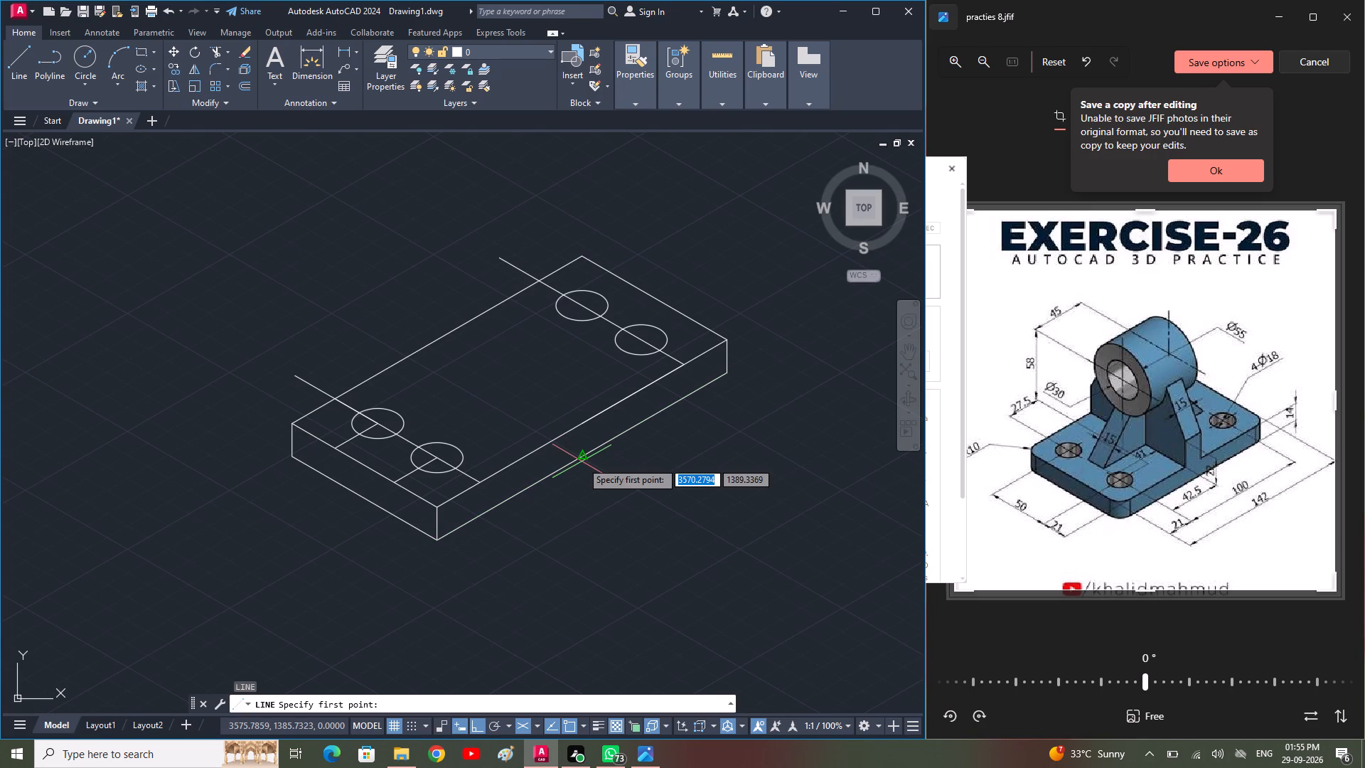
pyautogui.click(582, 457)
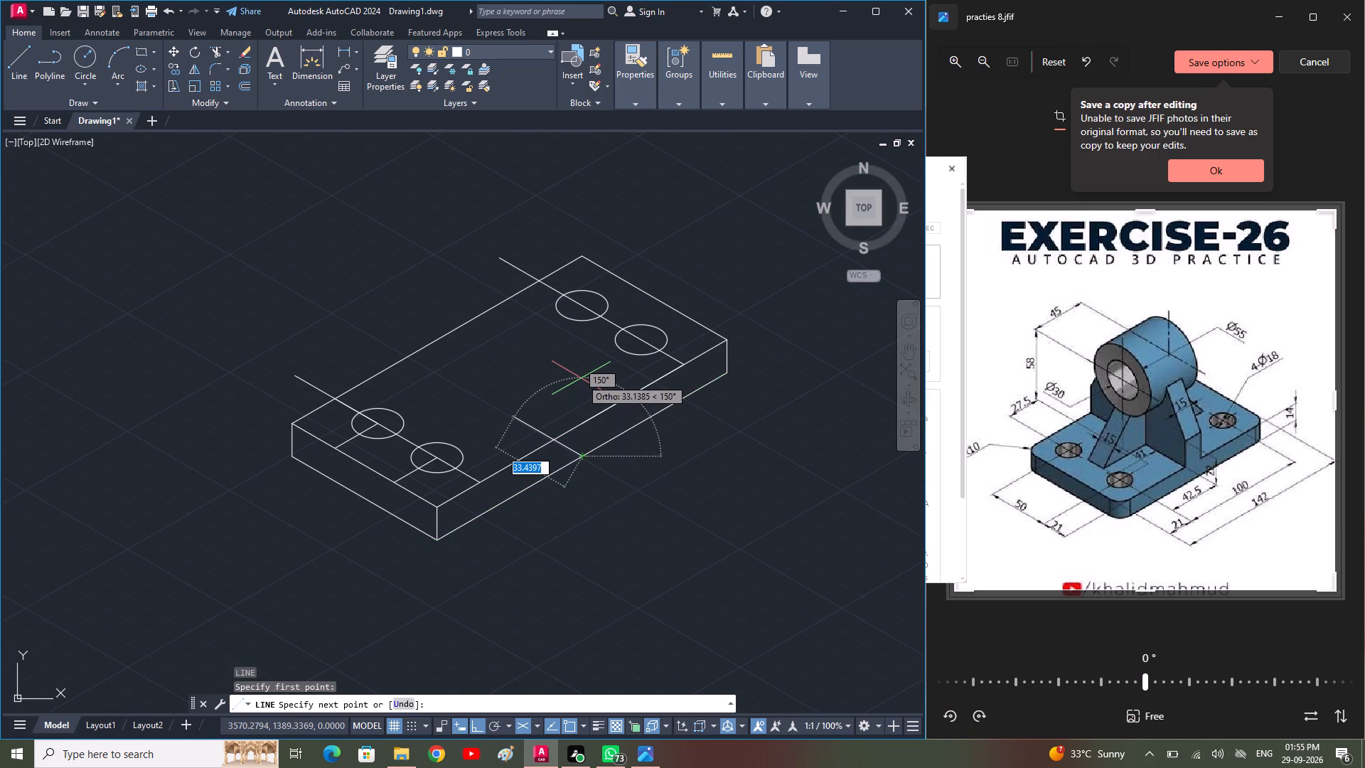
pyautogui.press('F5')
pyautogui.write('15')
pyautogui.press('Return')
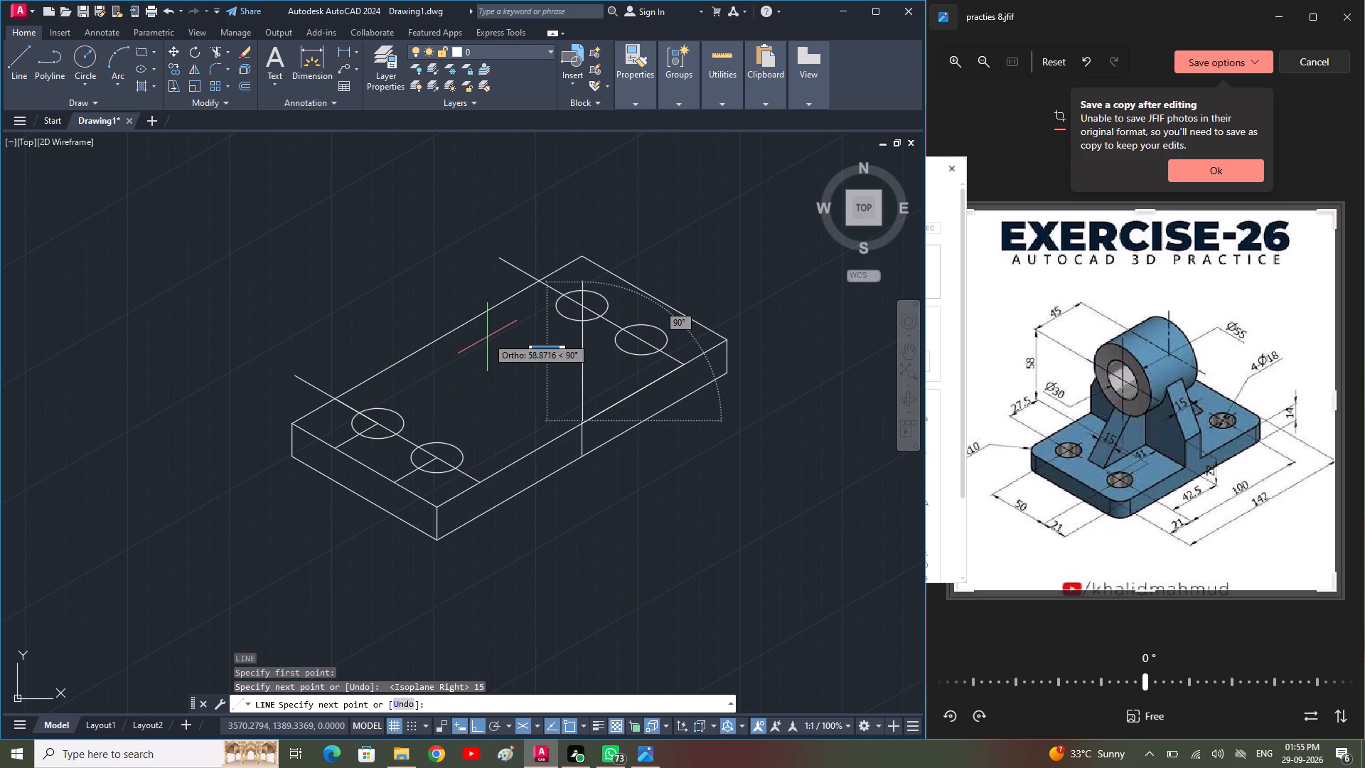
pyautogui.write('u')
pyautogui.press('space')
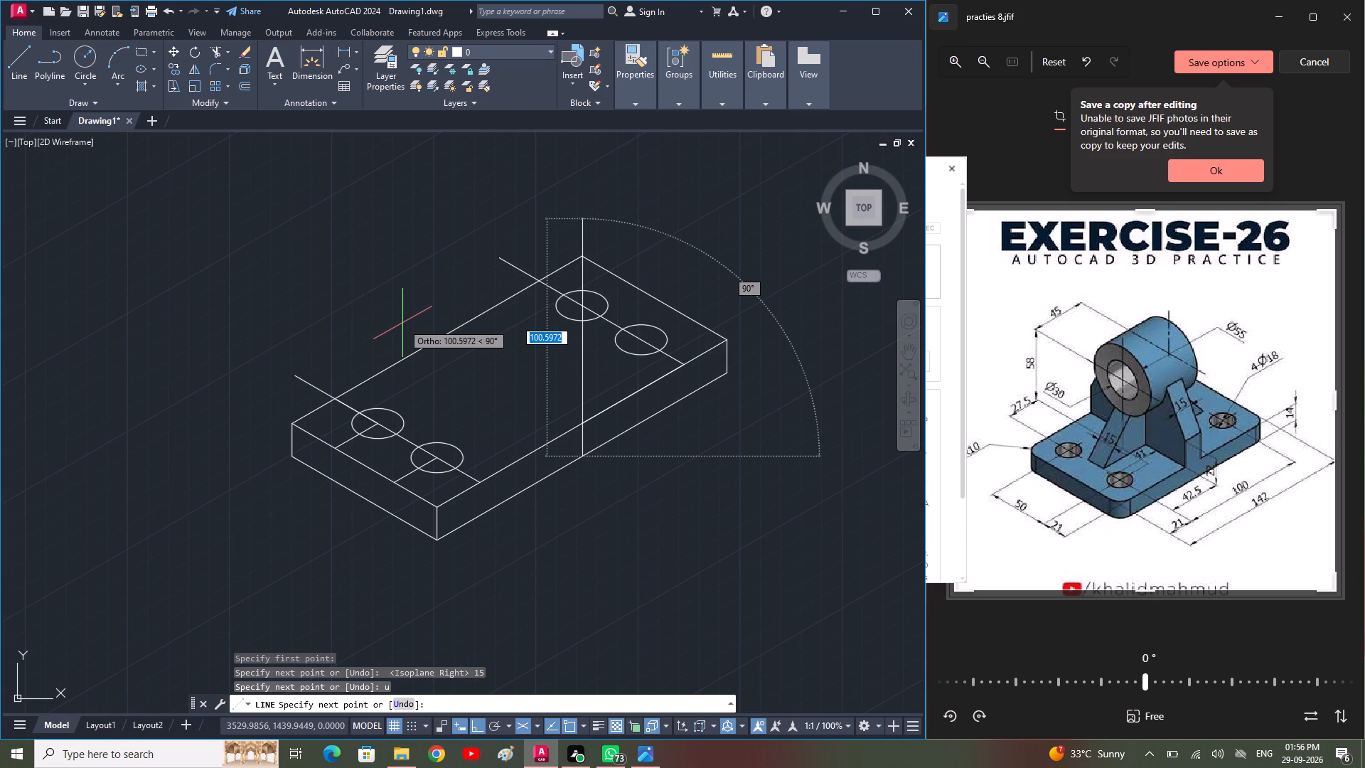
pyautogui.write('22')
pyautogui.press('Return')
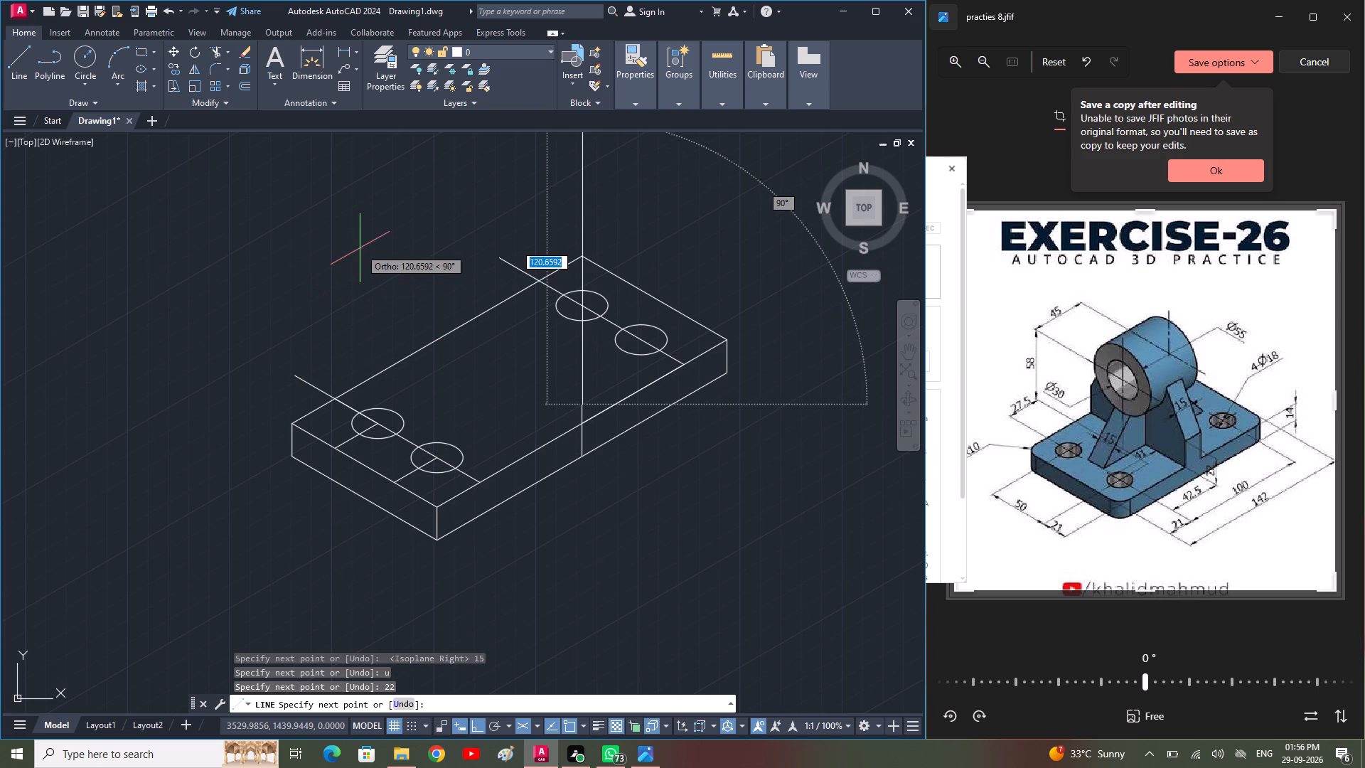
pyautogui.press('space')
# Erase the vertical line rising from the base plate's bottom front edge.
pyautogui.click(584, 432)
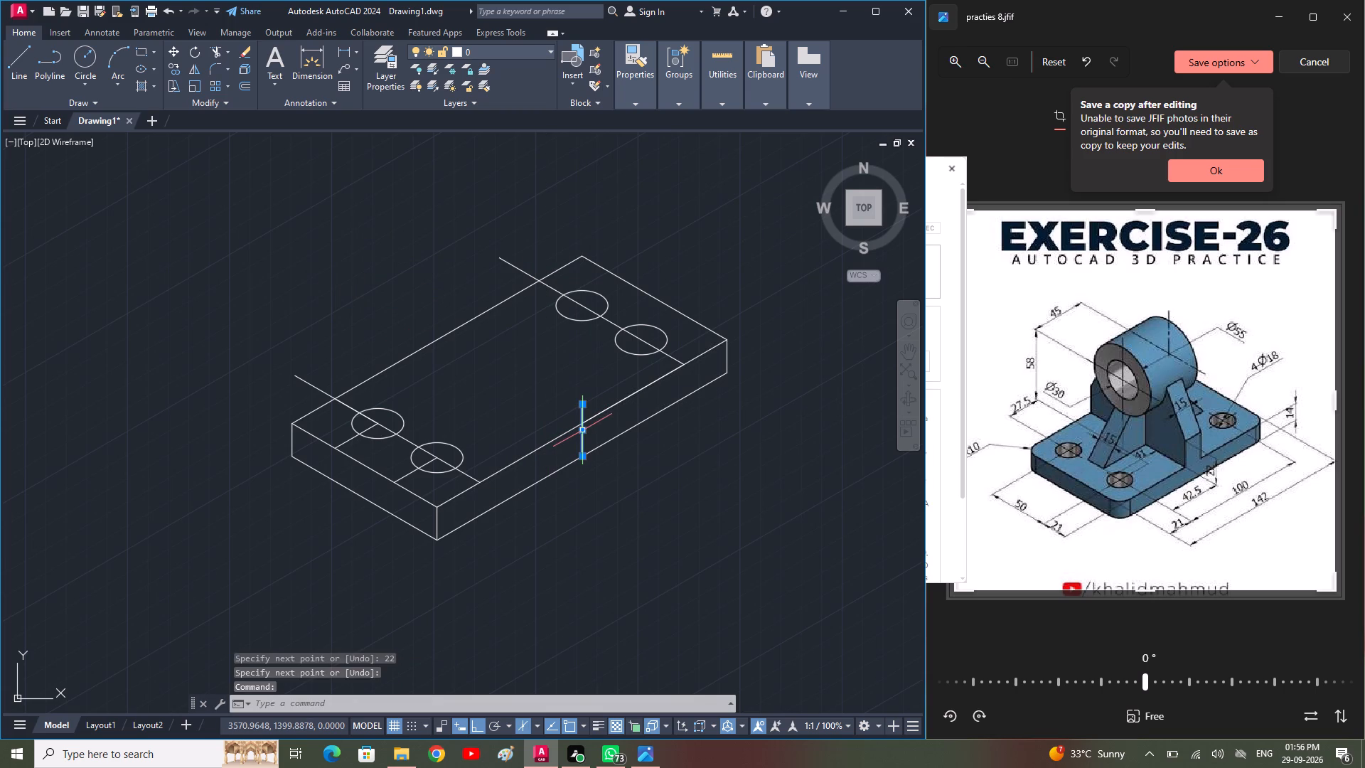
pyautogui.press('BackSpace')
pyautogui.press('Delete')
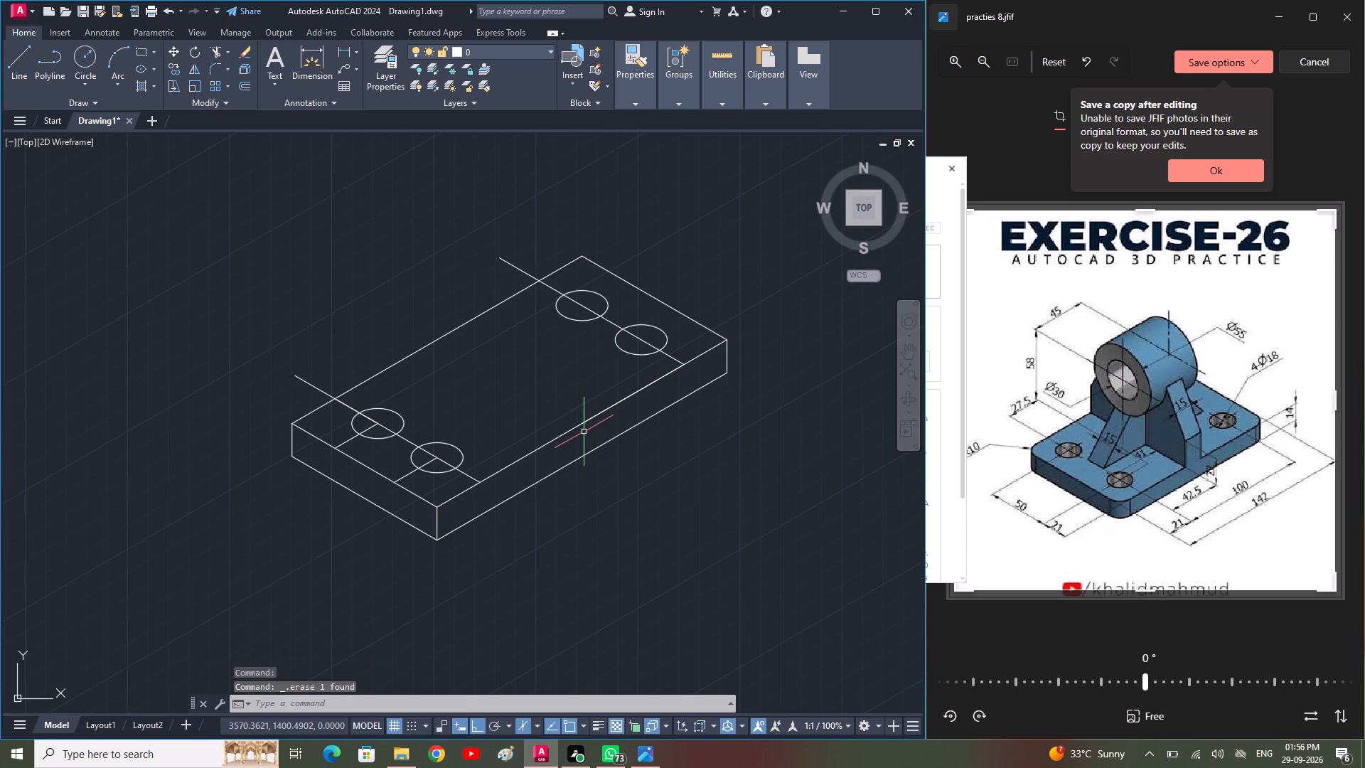
# Draw a line from the midpoint of the top face's front long edge, 22 upward, continuing 7.5 parallel to that edge toward the far end.
pyautogui.write('l')
pyautogui.press('space')
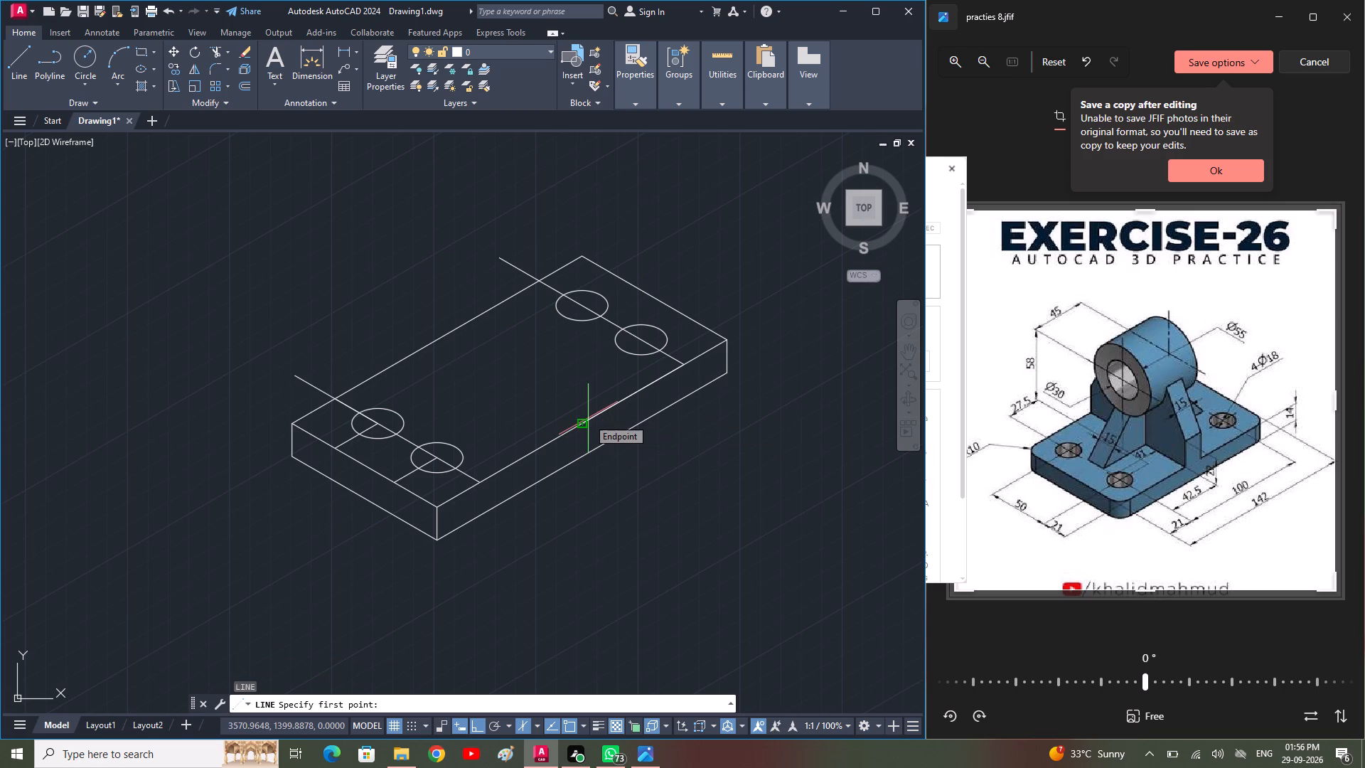
pyautogui.click(584, 425)
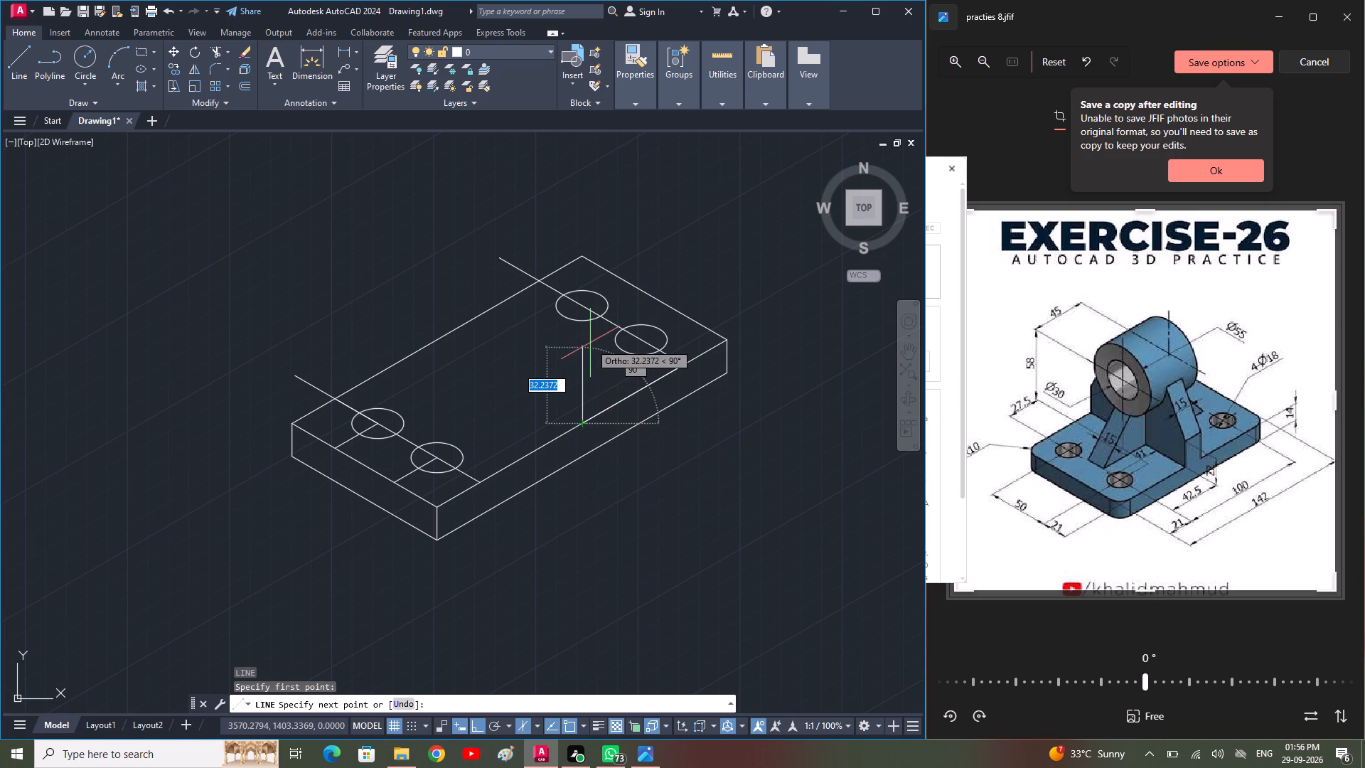
pyautogui.write('22')
pyautogui.press('Return')
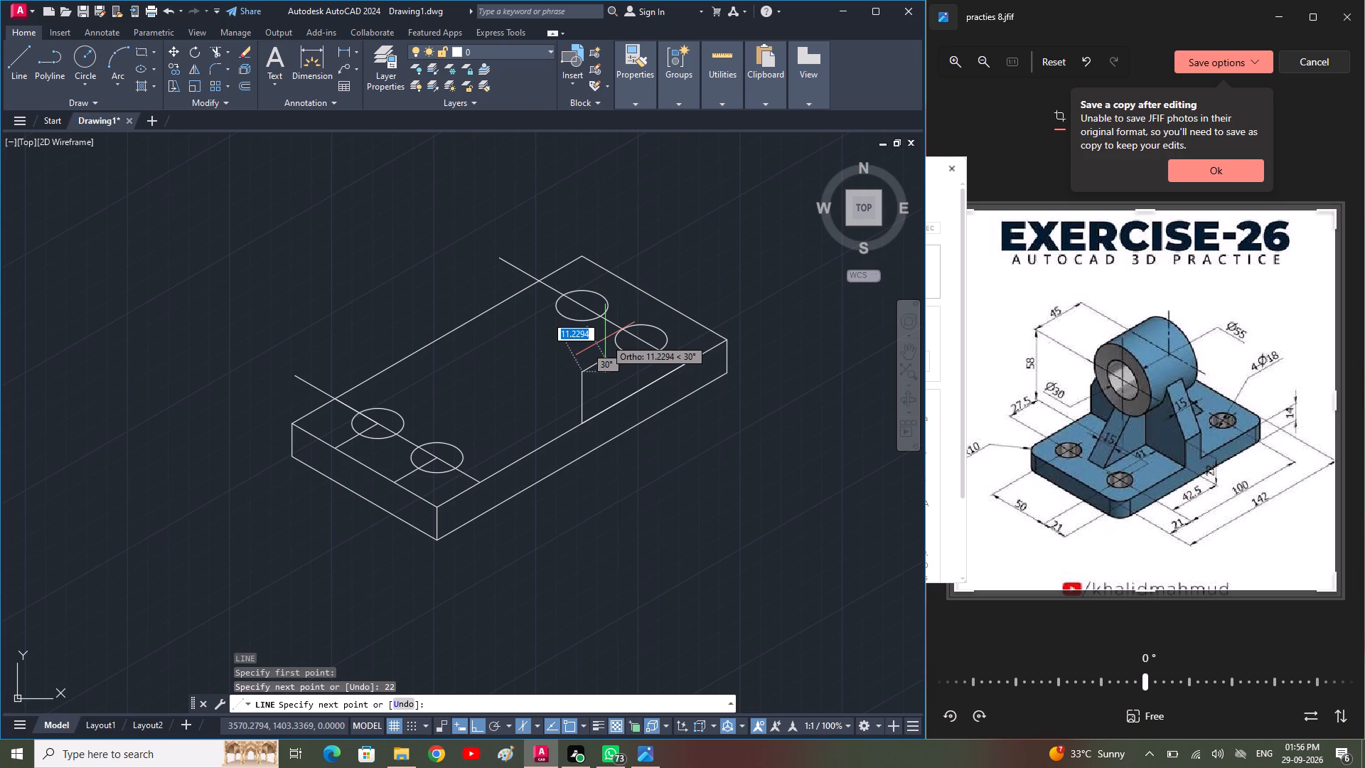
pyautogui.write('7.')
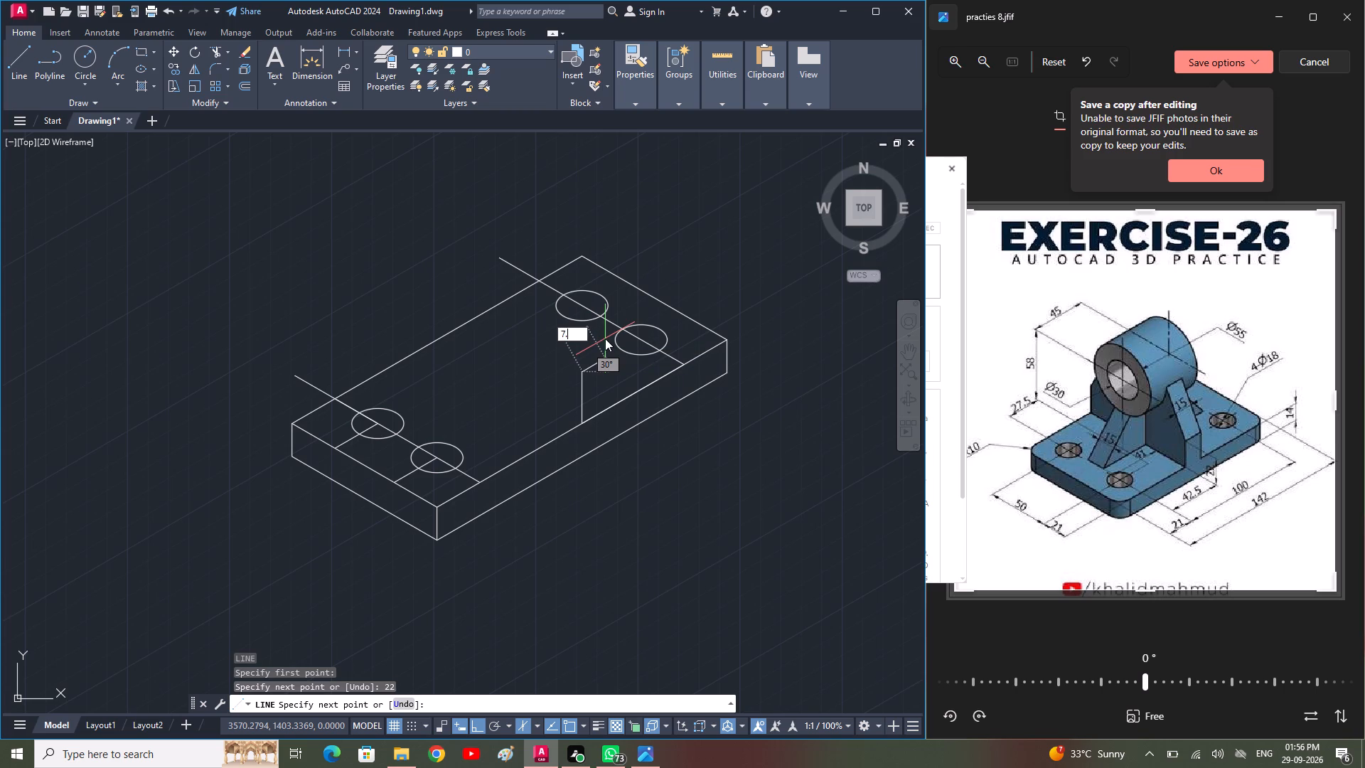
pyautogui.press('5')
pyautogui.press('Return')
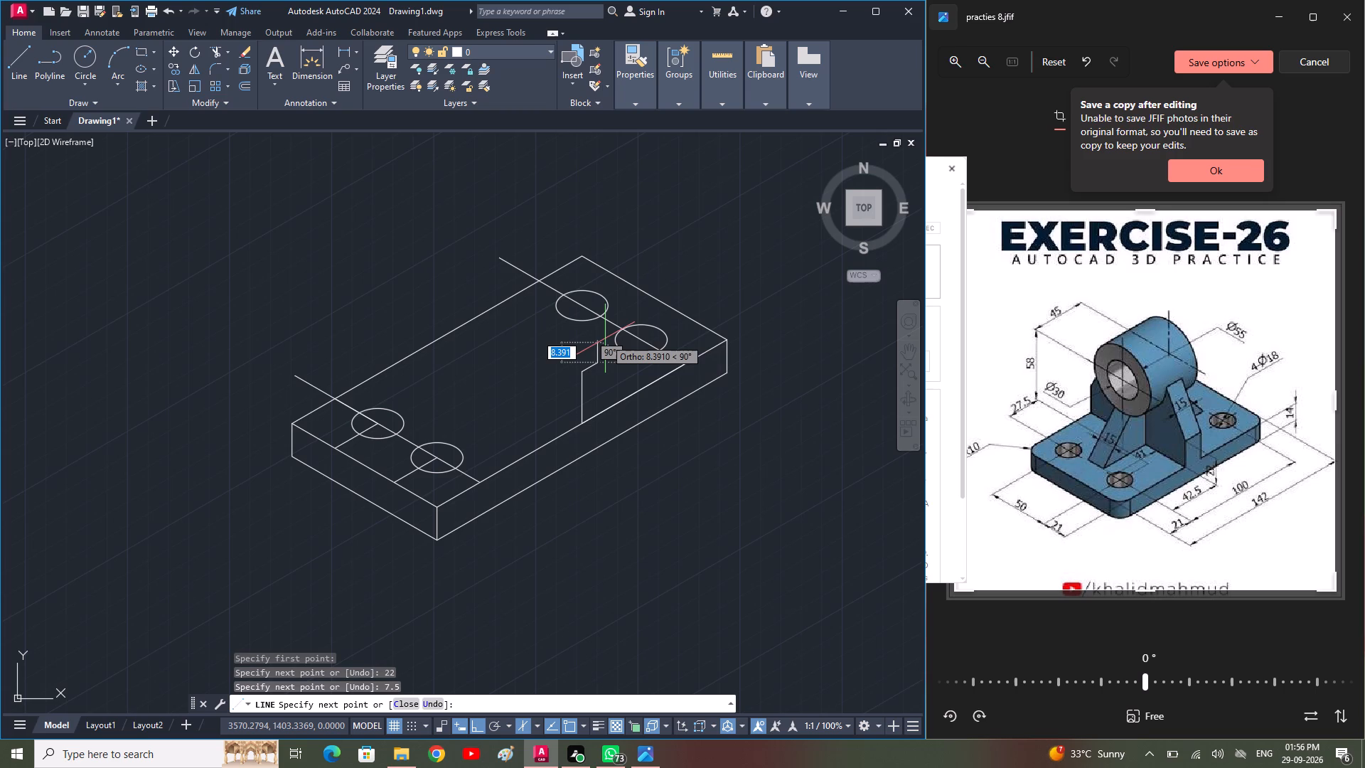
pyautogui.press('Escape')
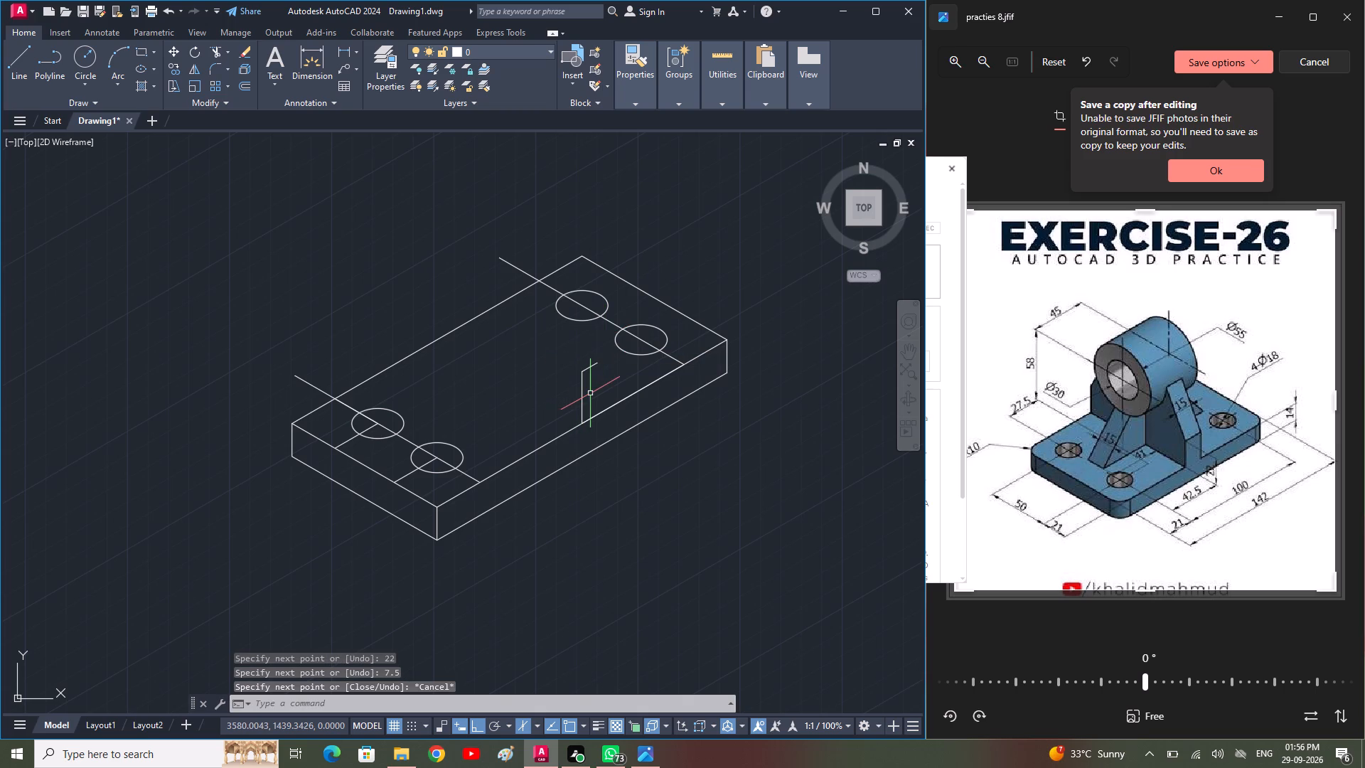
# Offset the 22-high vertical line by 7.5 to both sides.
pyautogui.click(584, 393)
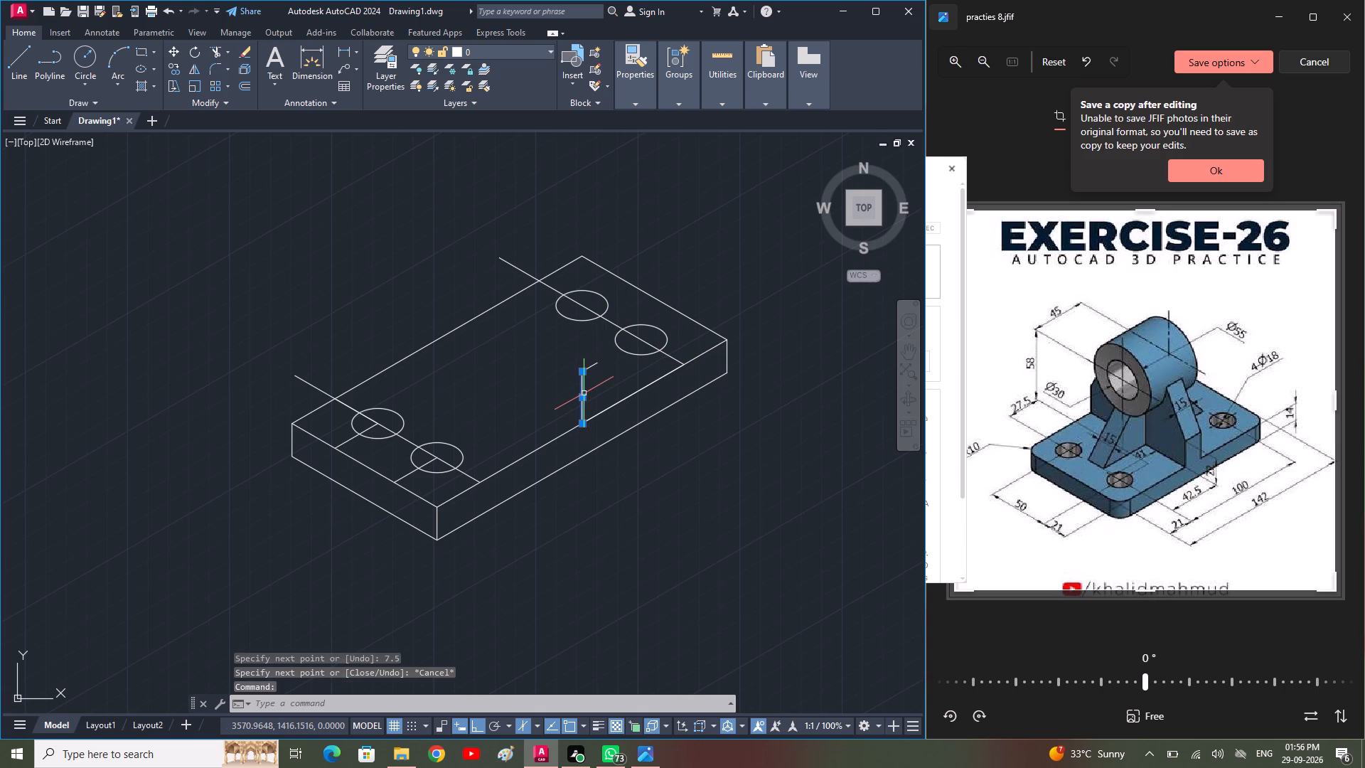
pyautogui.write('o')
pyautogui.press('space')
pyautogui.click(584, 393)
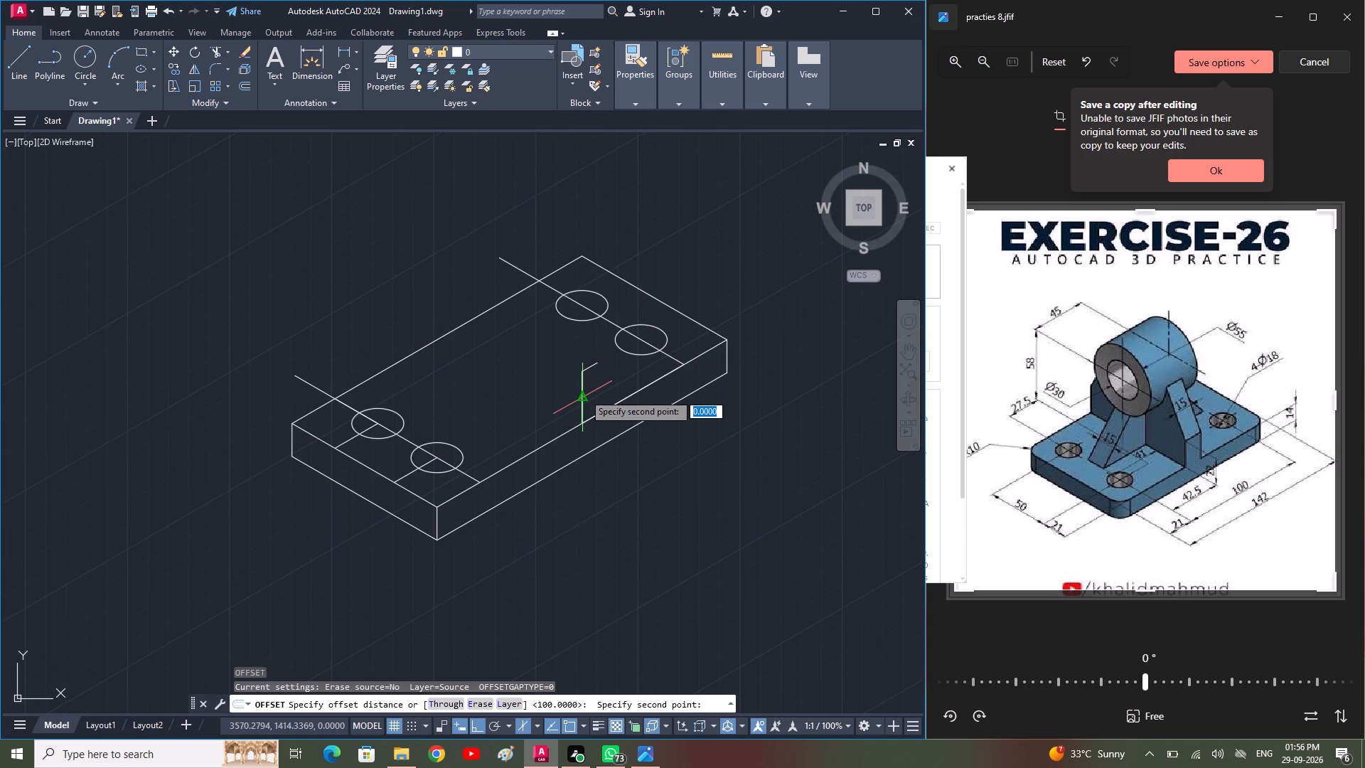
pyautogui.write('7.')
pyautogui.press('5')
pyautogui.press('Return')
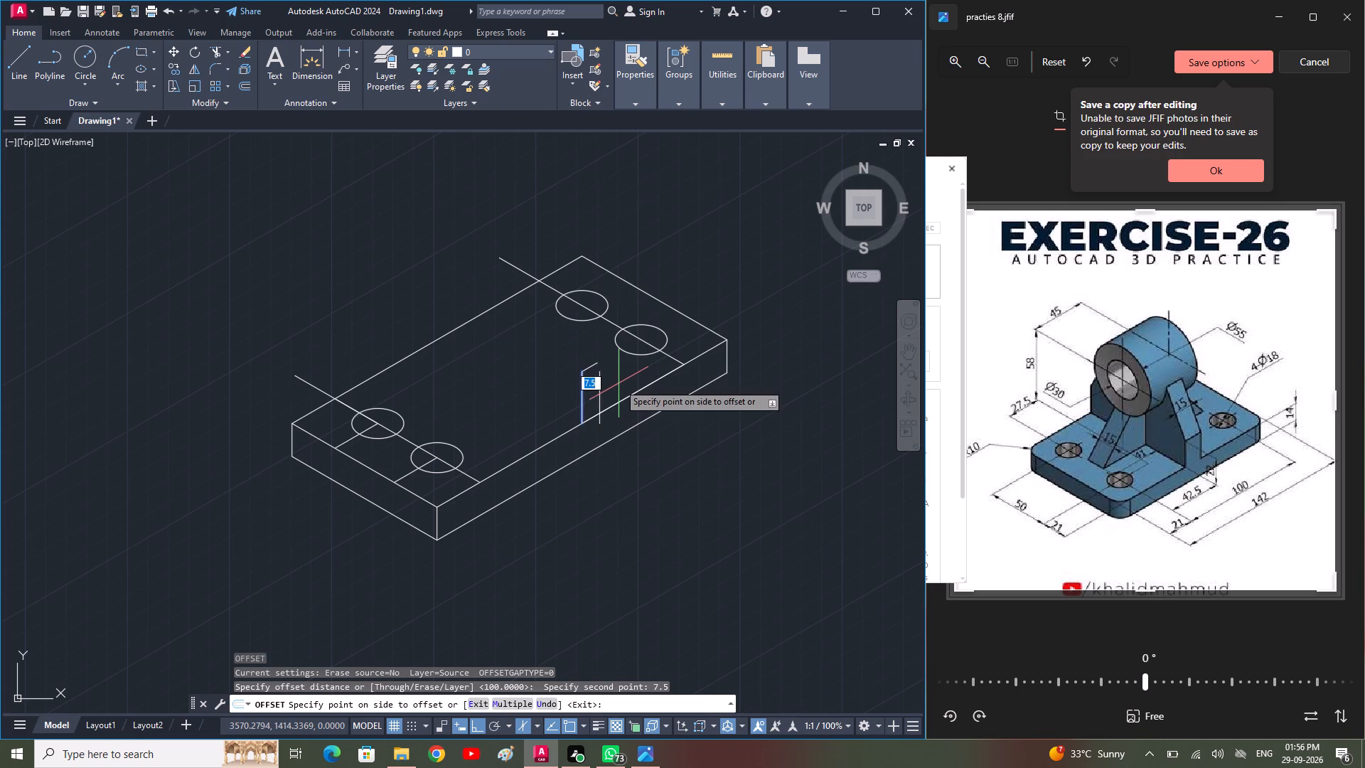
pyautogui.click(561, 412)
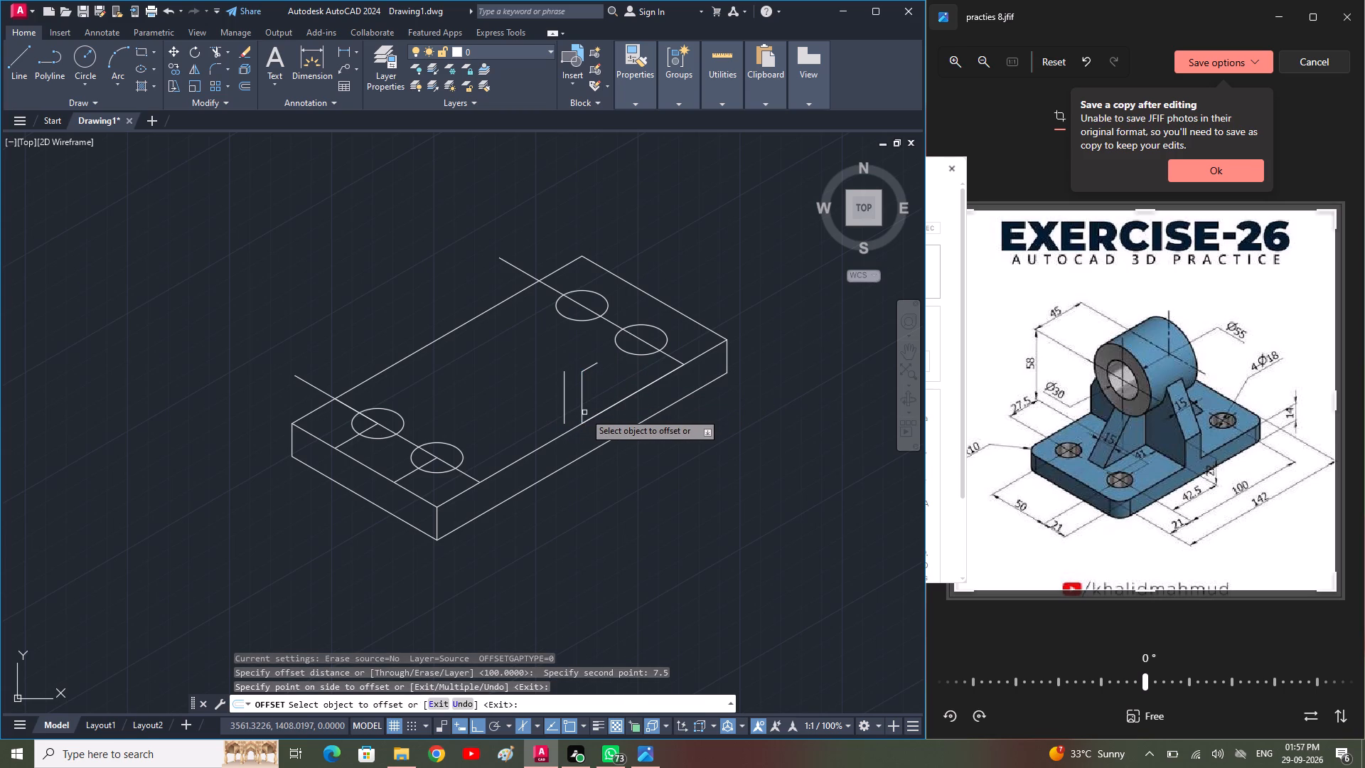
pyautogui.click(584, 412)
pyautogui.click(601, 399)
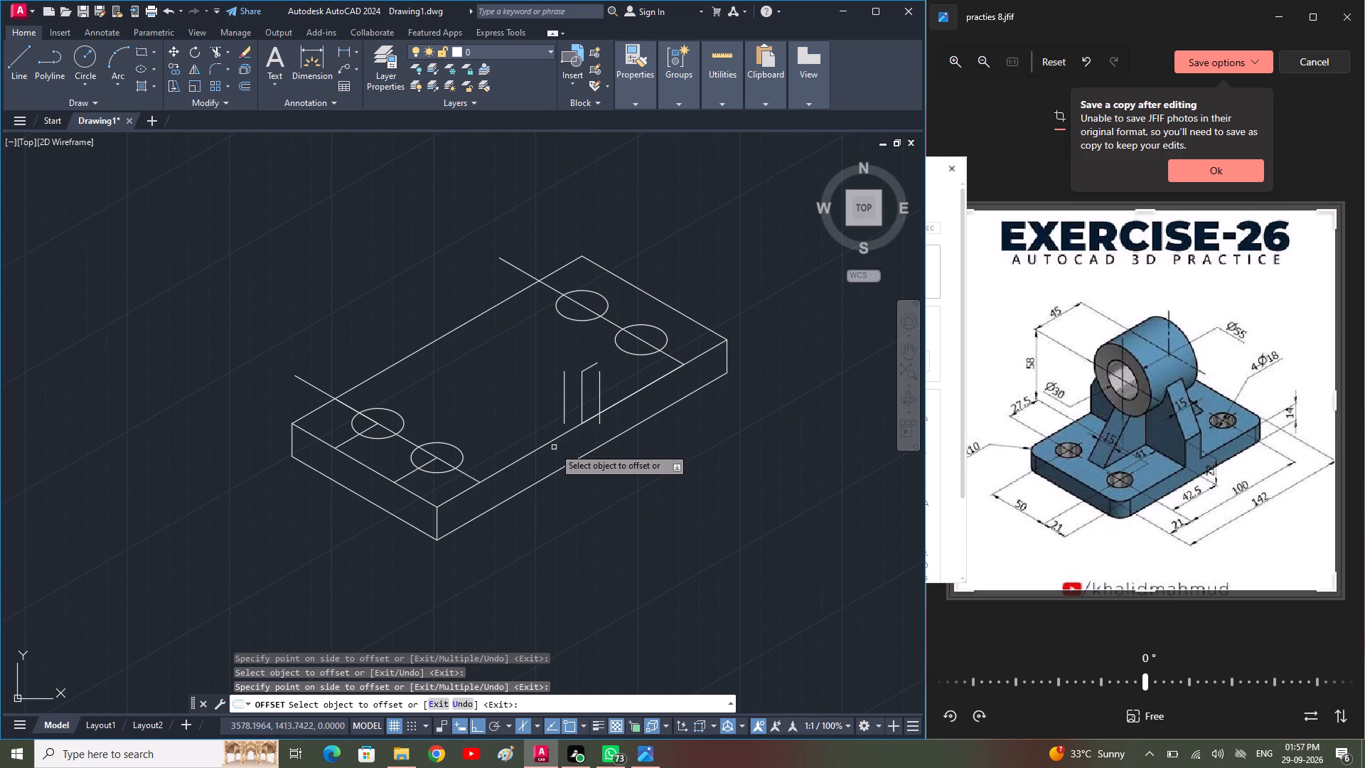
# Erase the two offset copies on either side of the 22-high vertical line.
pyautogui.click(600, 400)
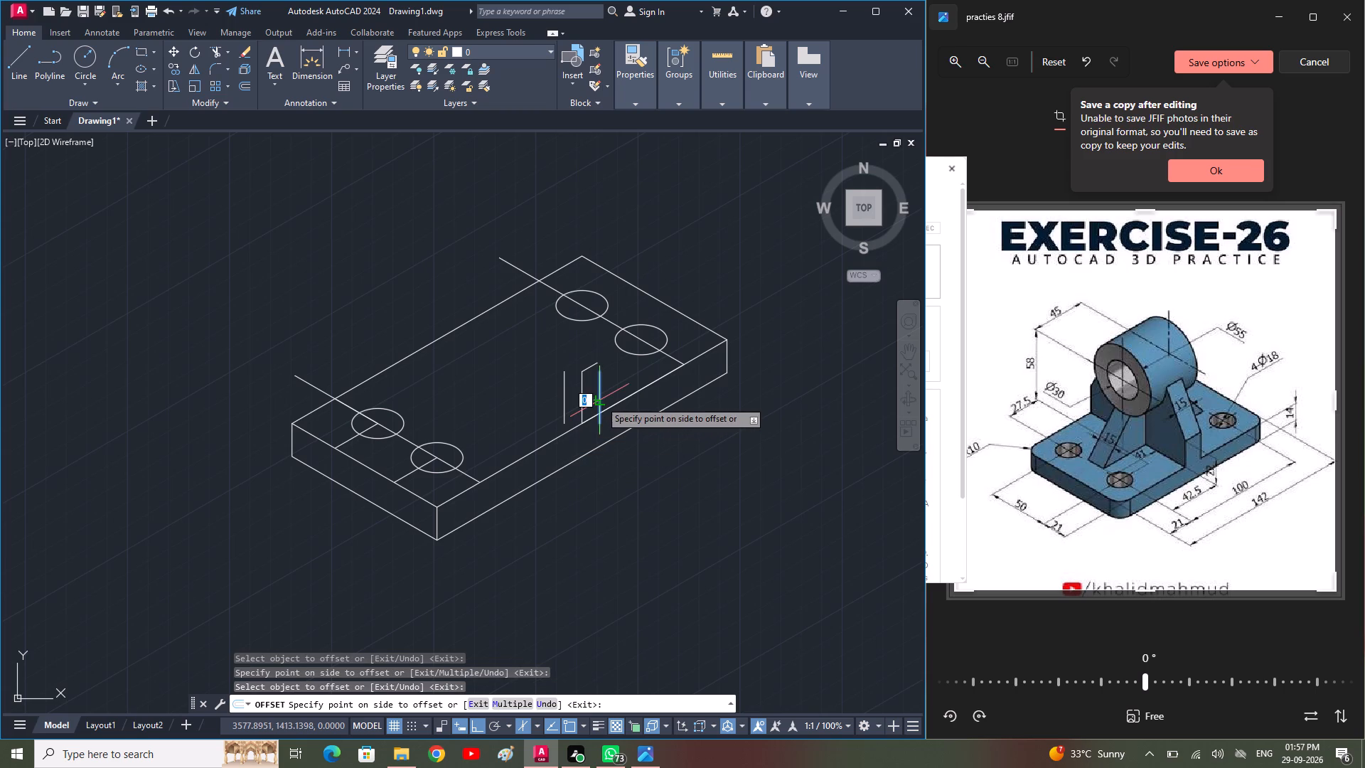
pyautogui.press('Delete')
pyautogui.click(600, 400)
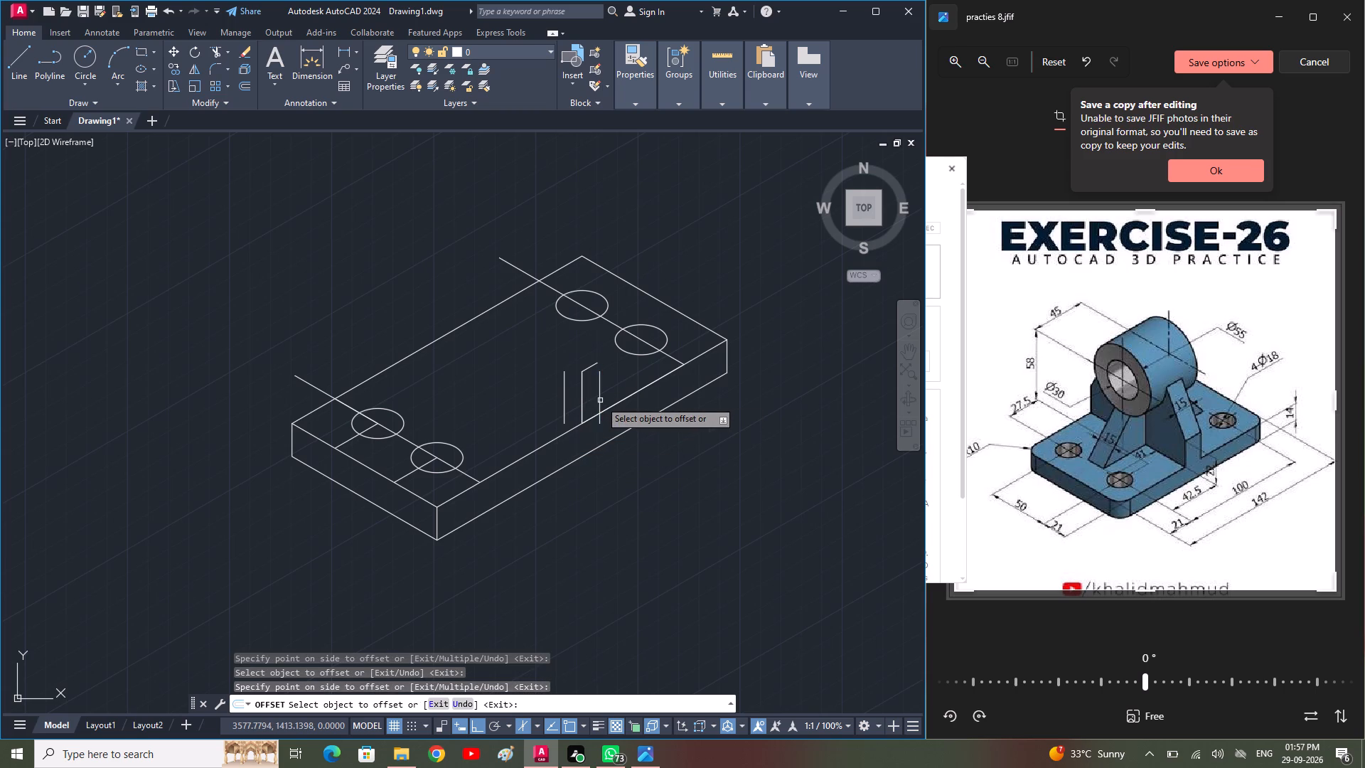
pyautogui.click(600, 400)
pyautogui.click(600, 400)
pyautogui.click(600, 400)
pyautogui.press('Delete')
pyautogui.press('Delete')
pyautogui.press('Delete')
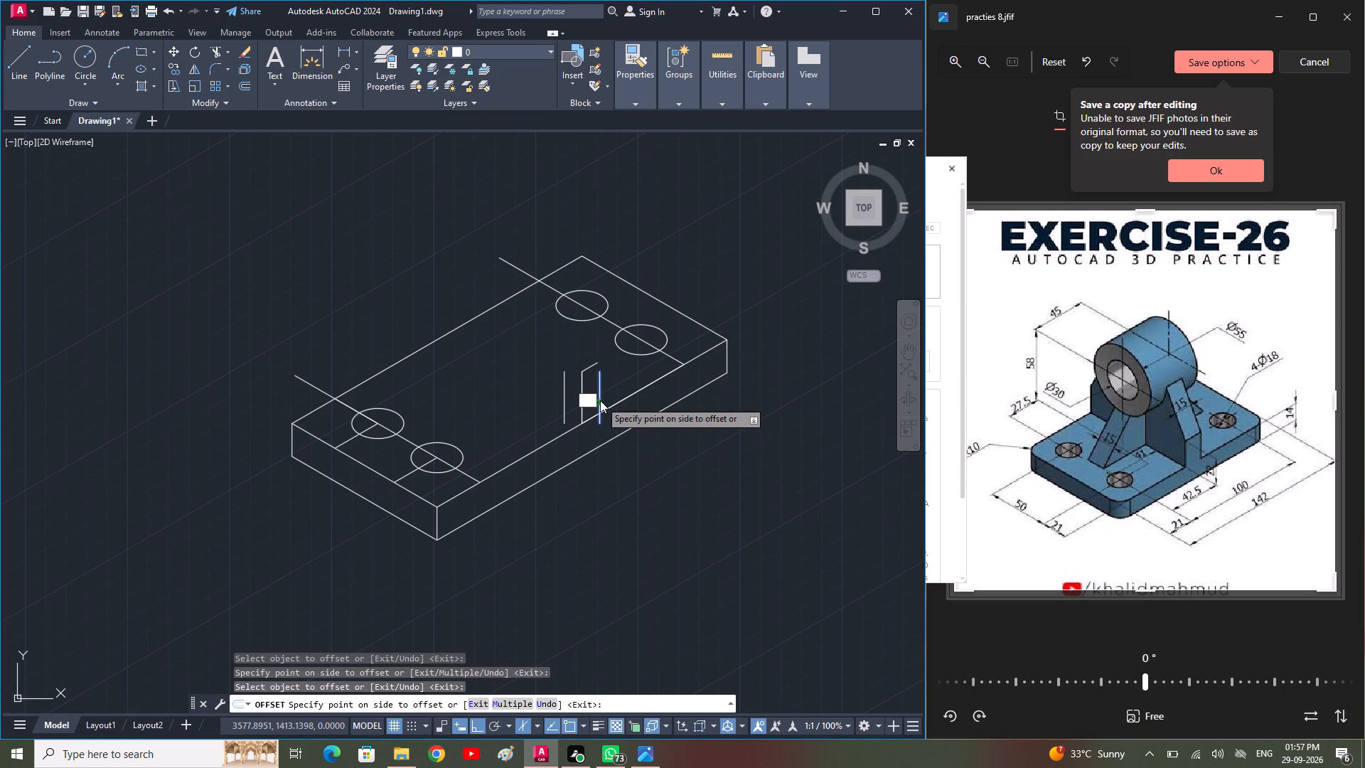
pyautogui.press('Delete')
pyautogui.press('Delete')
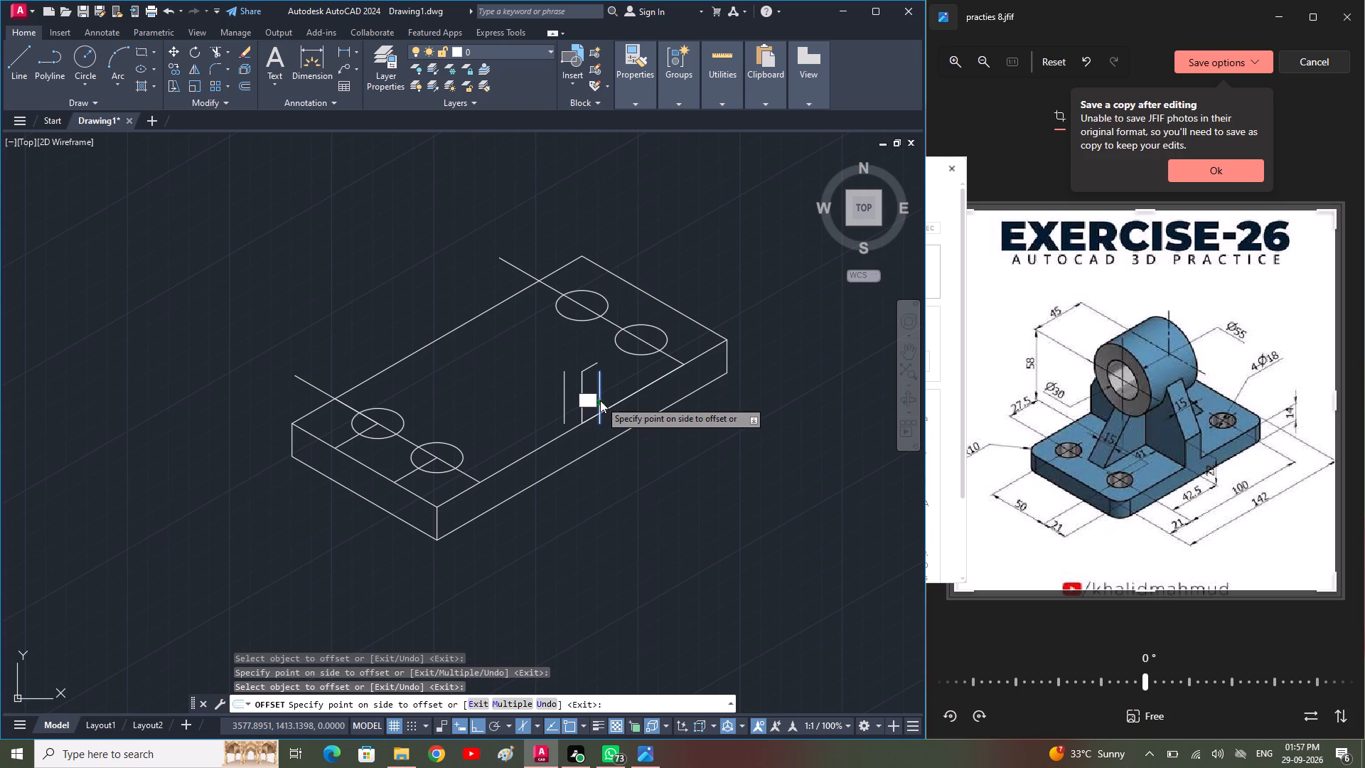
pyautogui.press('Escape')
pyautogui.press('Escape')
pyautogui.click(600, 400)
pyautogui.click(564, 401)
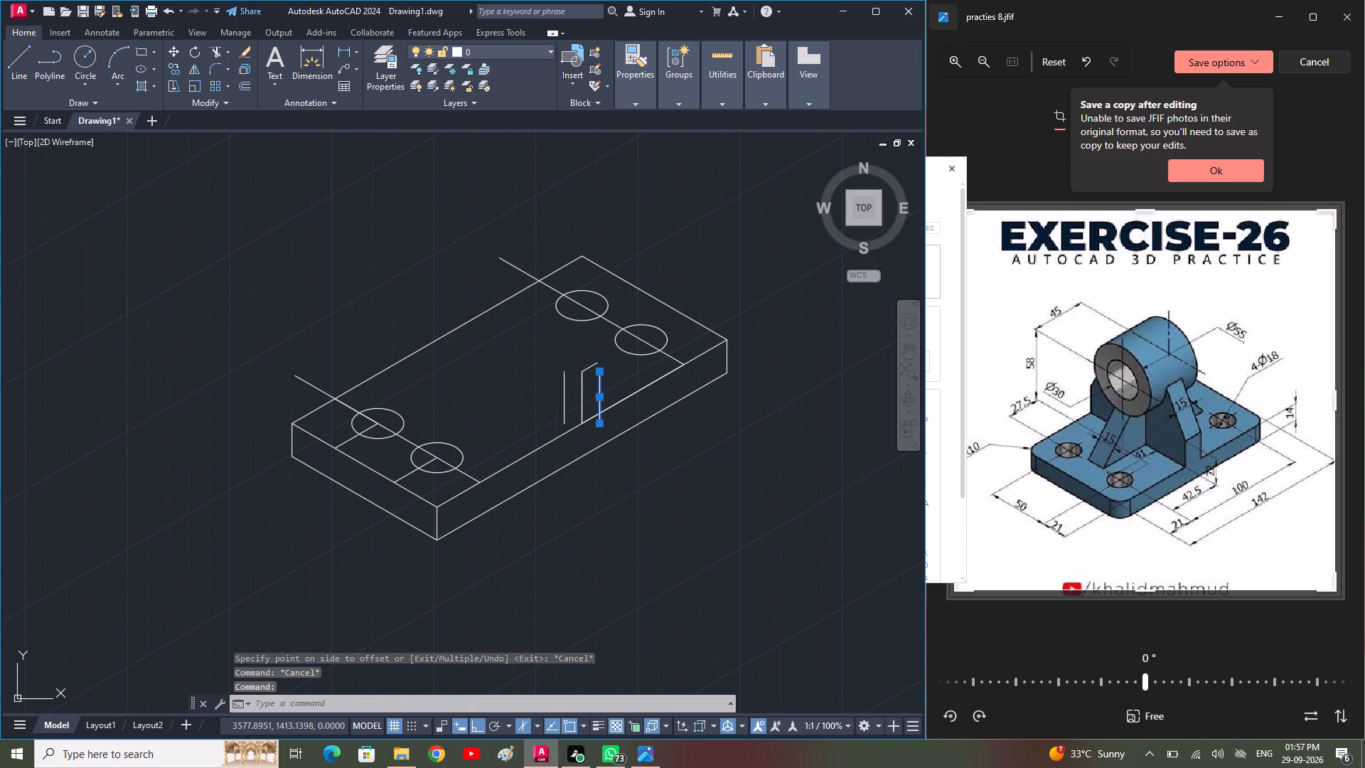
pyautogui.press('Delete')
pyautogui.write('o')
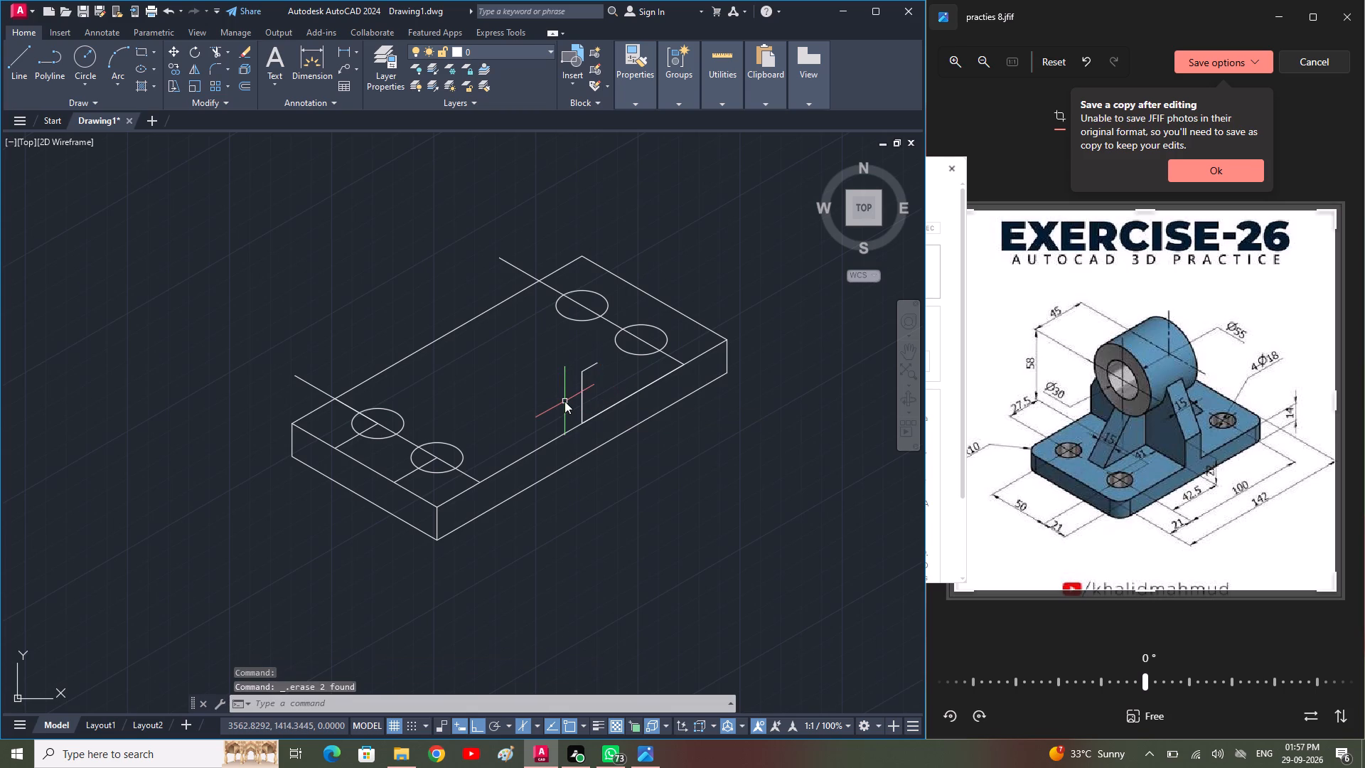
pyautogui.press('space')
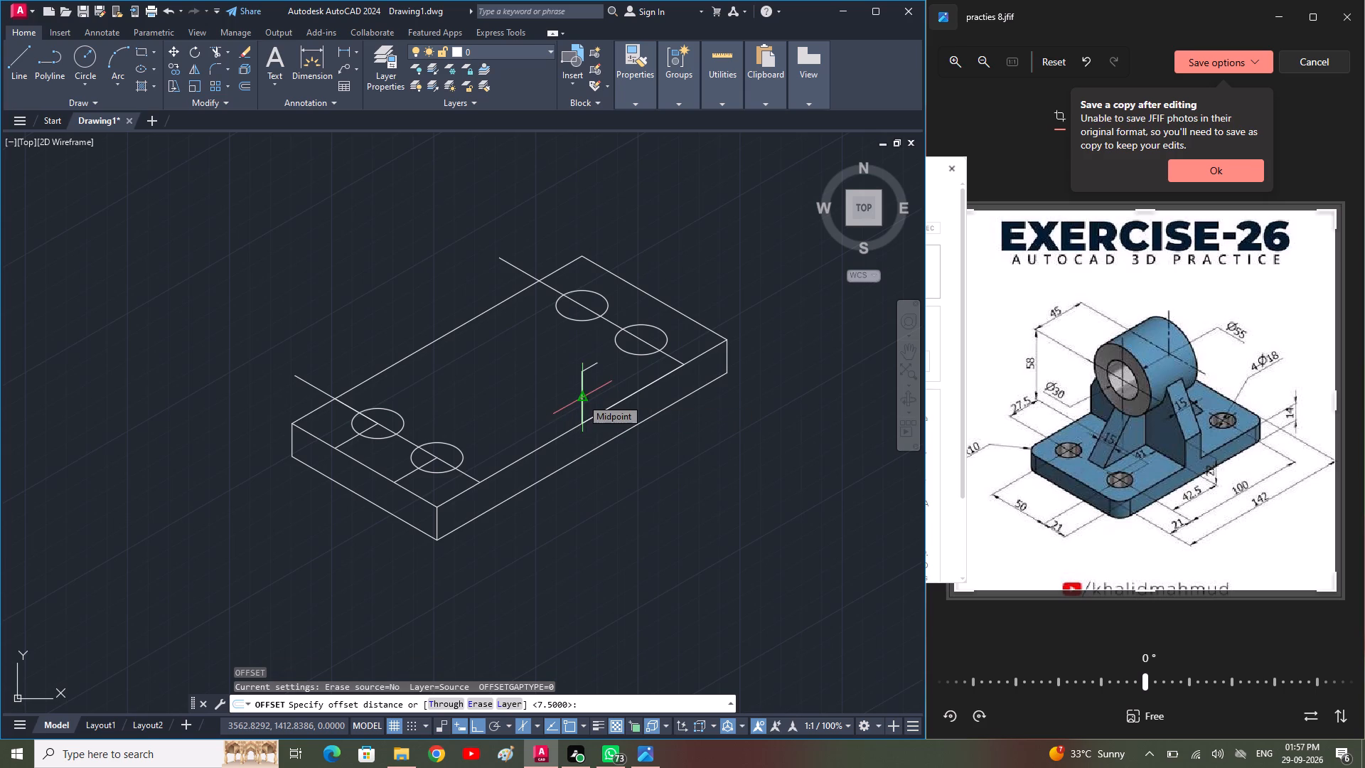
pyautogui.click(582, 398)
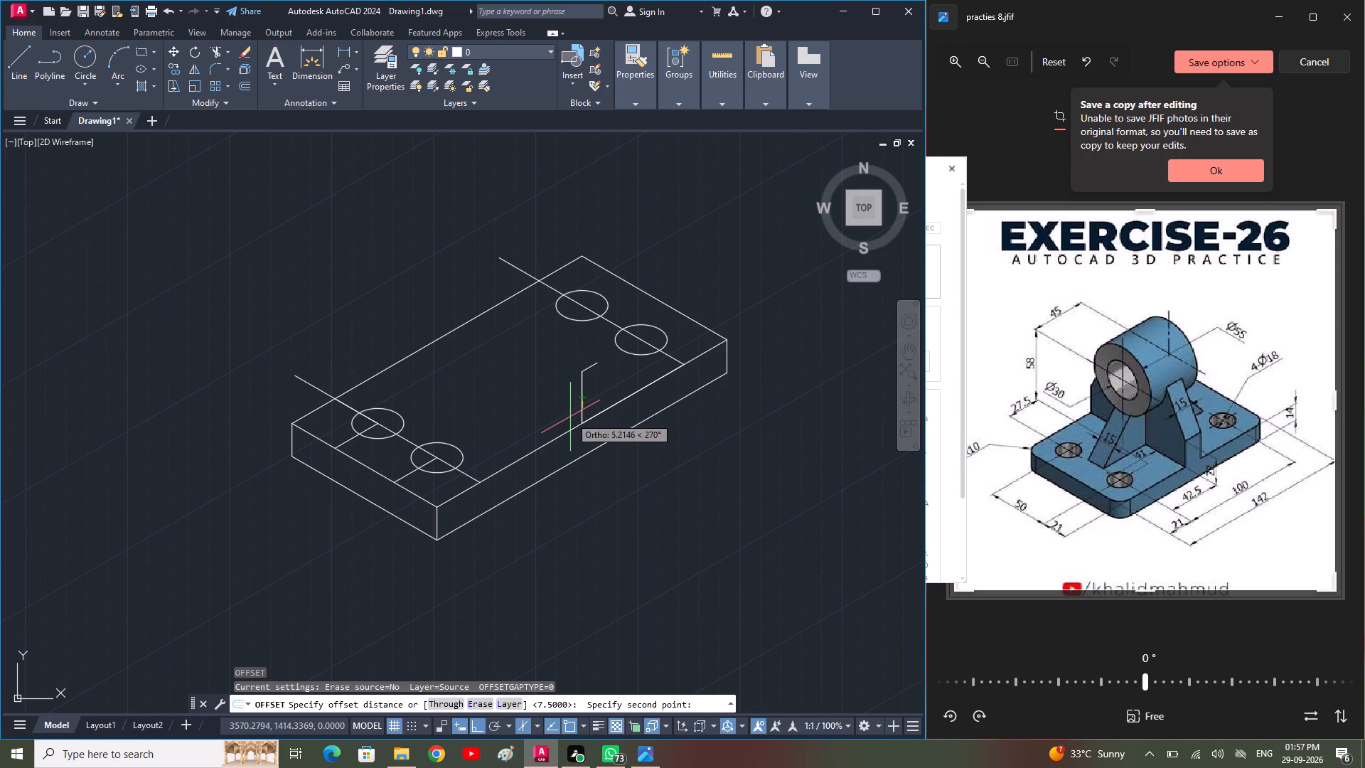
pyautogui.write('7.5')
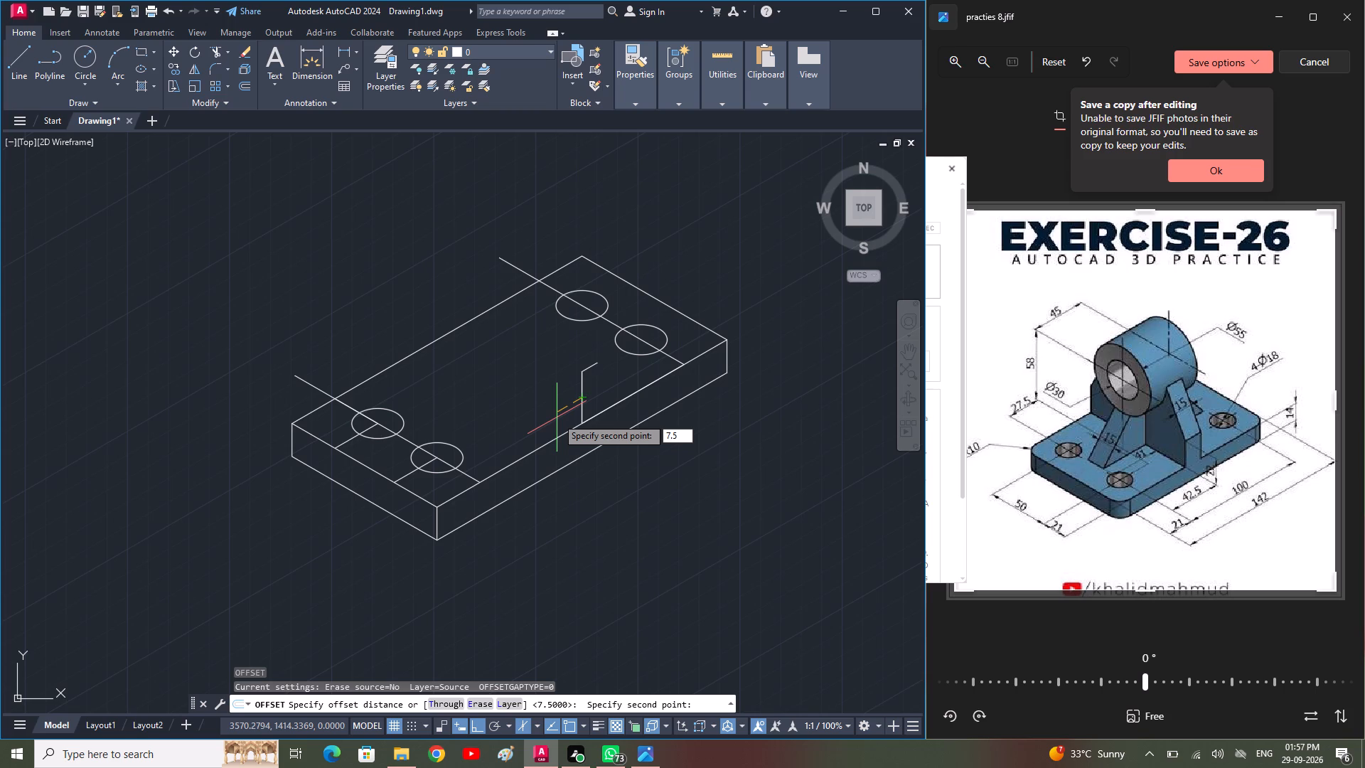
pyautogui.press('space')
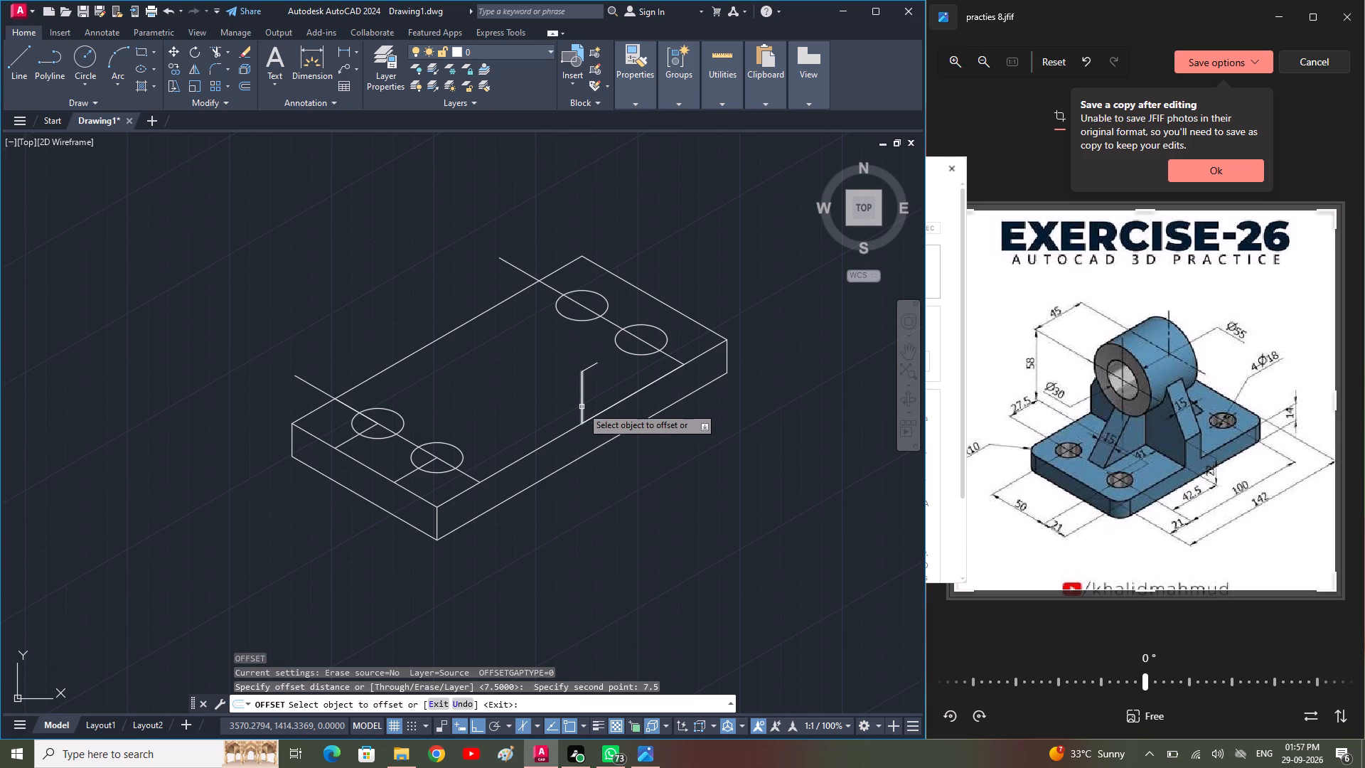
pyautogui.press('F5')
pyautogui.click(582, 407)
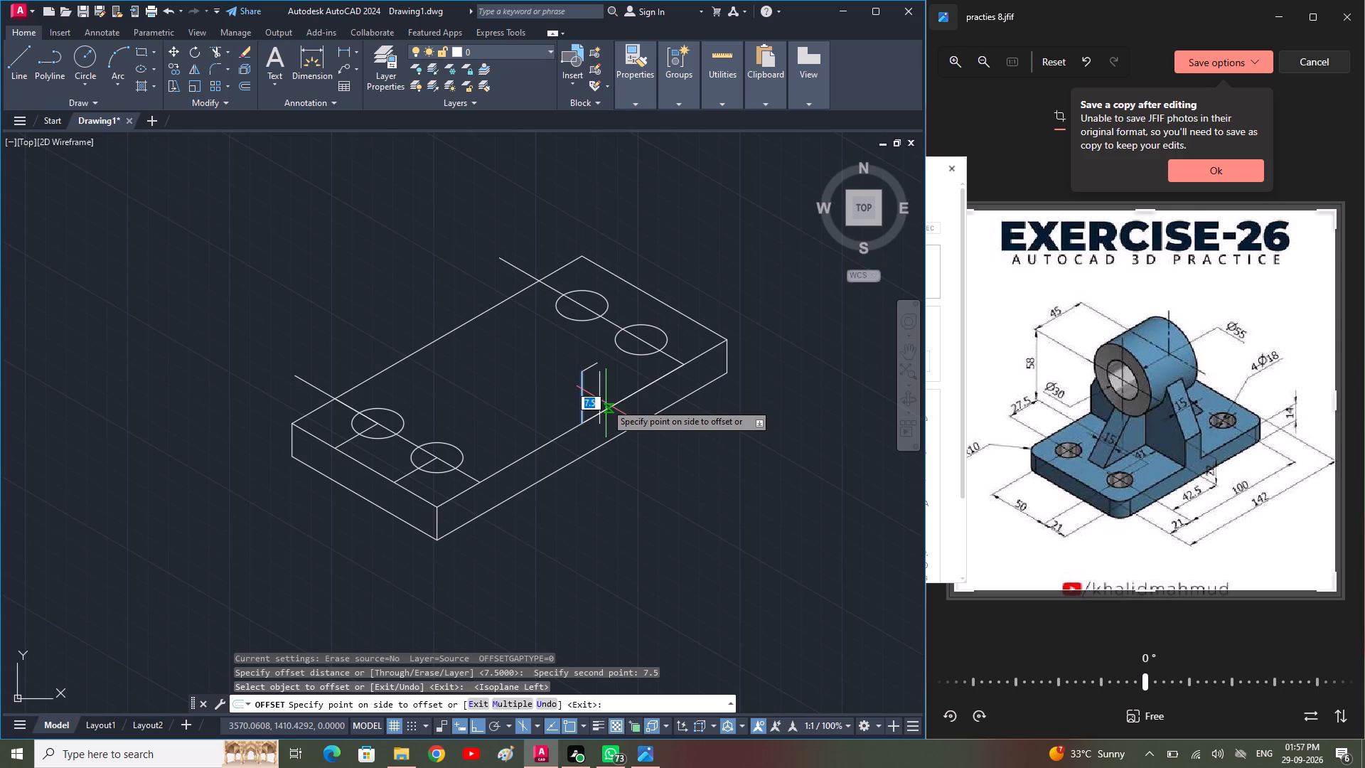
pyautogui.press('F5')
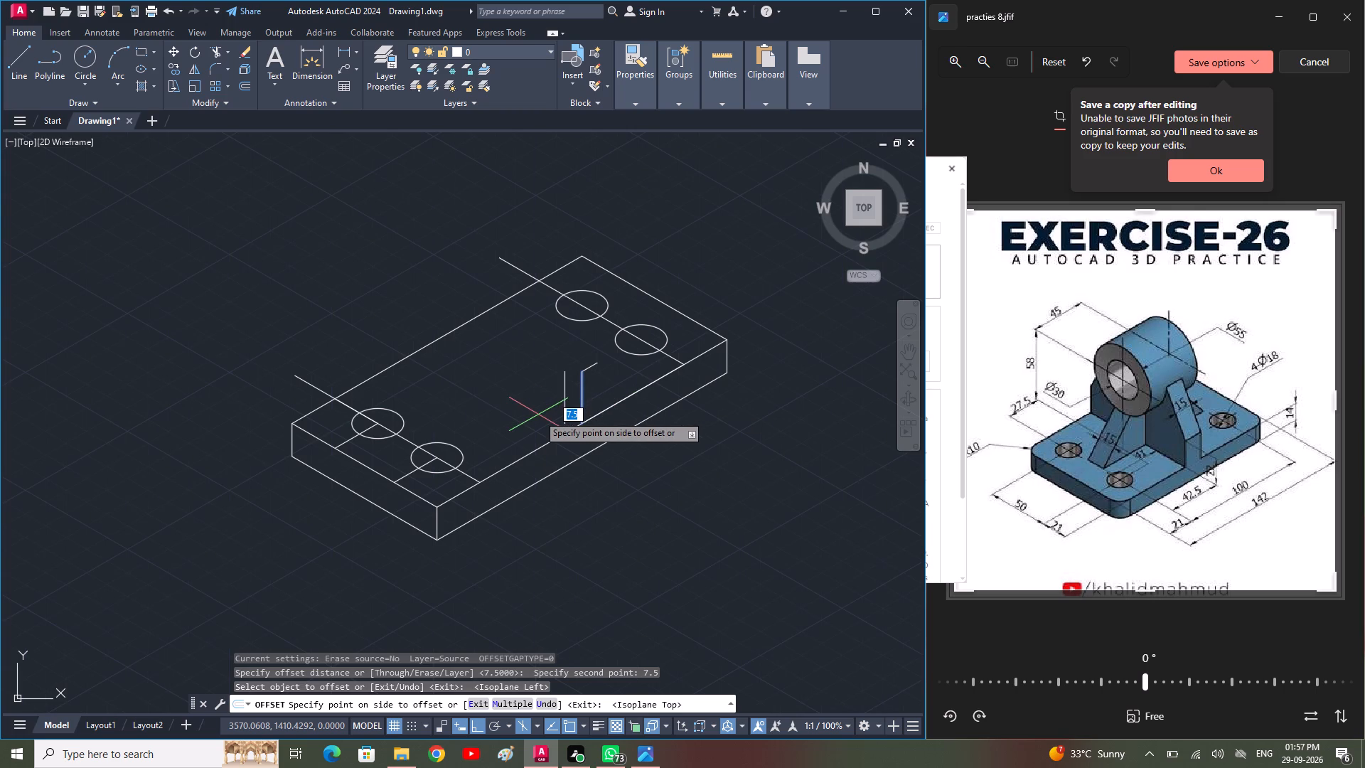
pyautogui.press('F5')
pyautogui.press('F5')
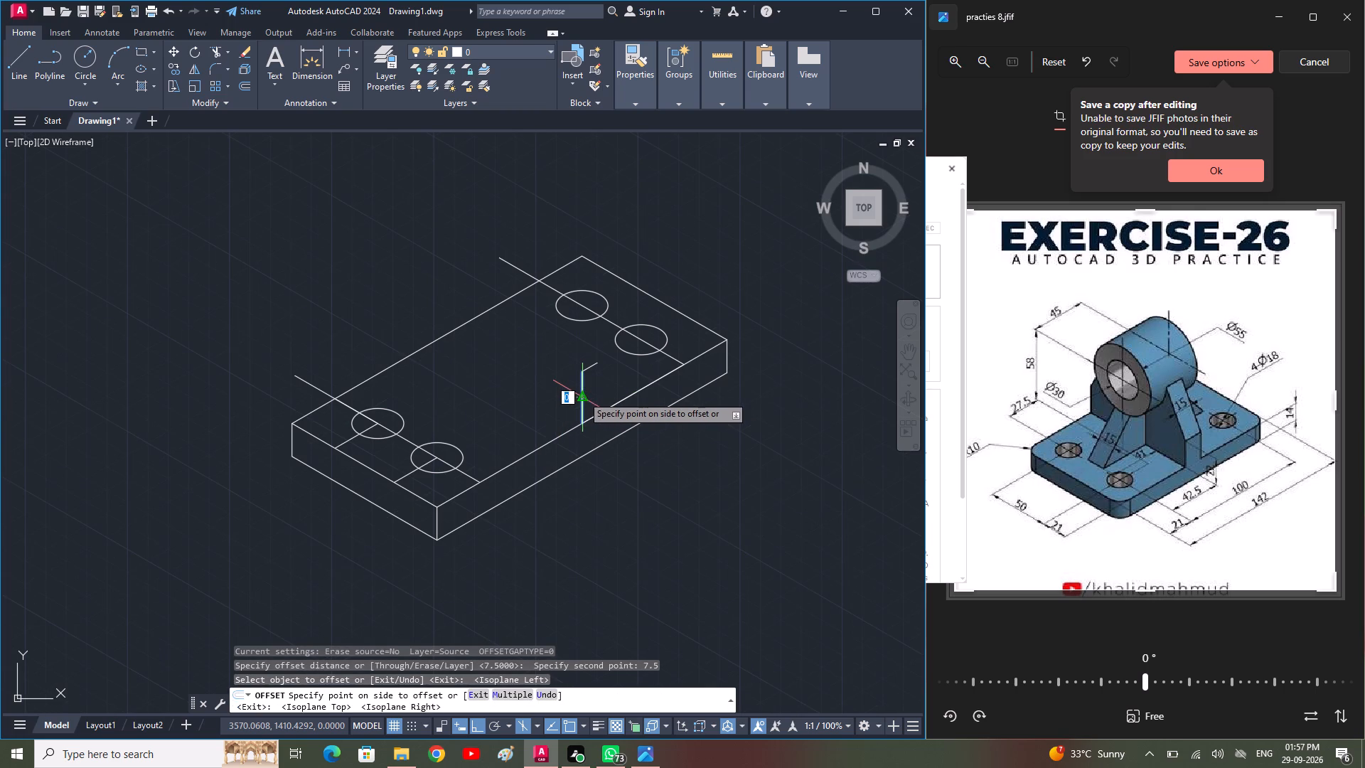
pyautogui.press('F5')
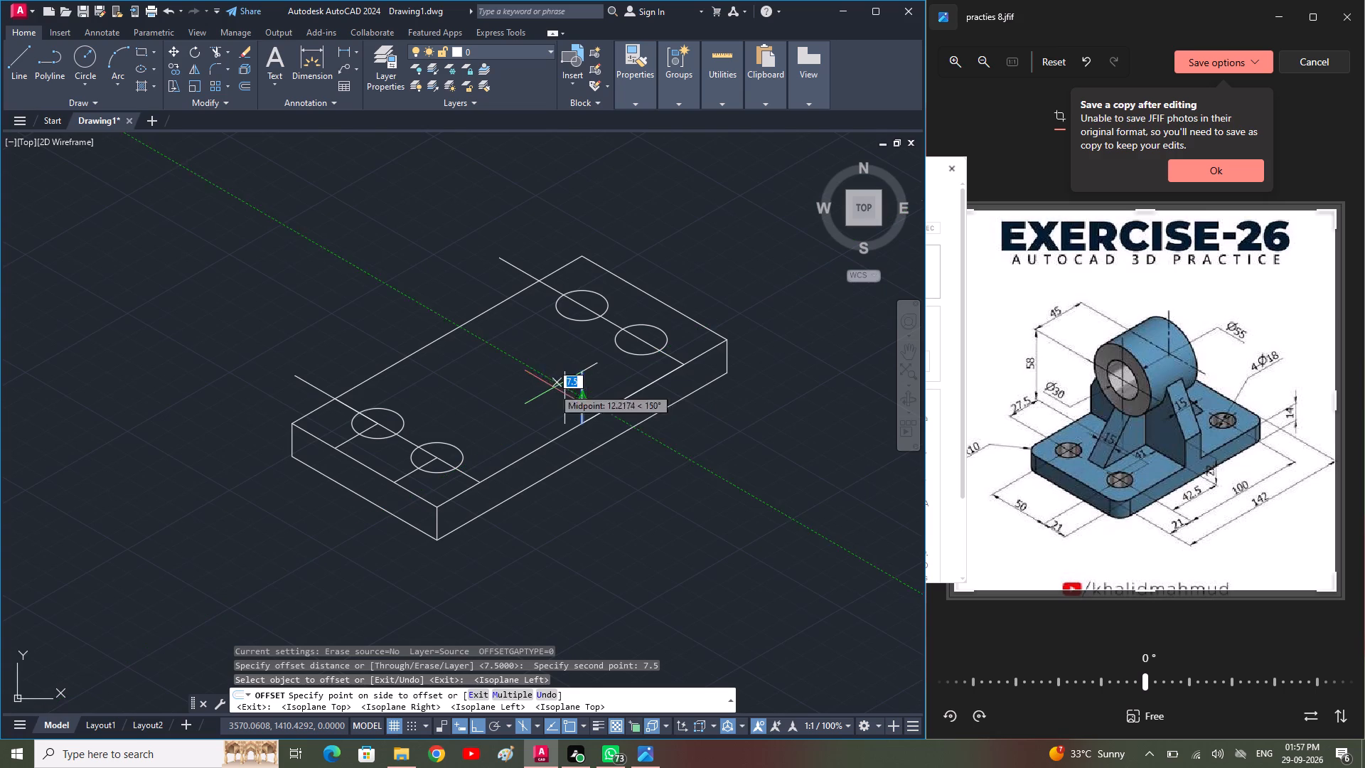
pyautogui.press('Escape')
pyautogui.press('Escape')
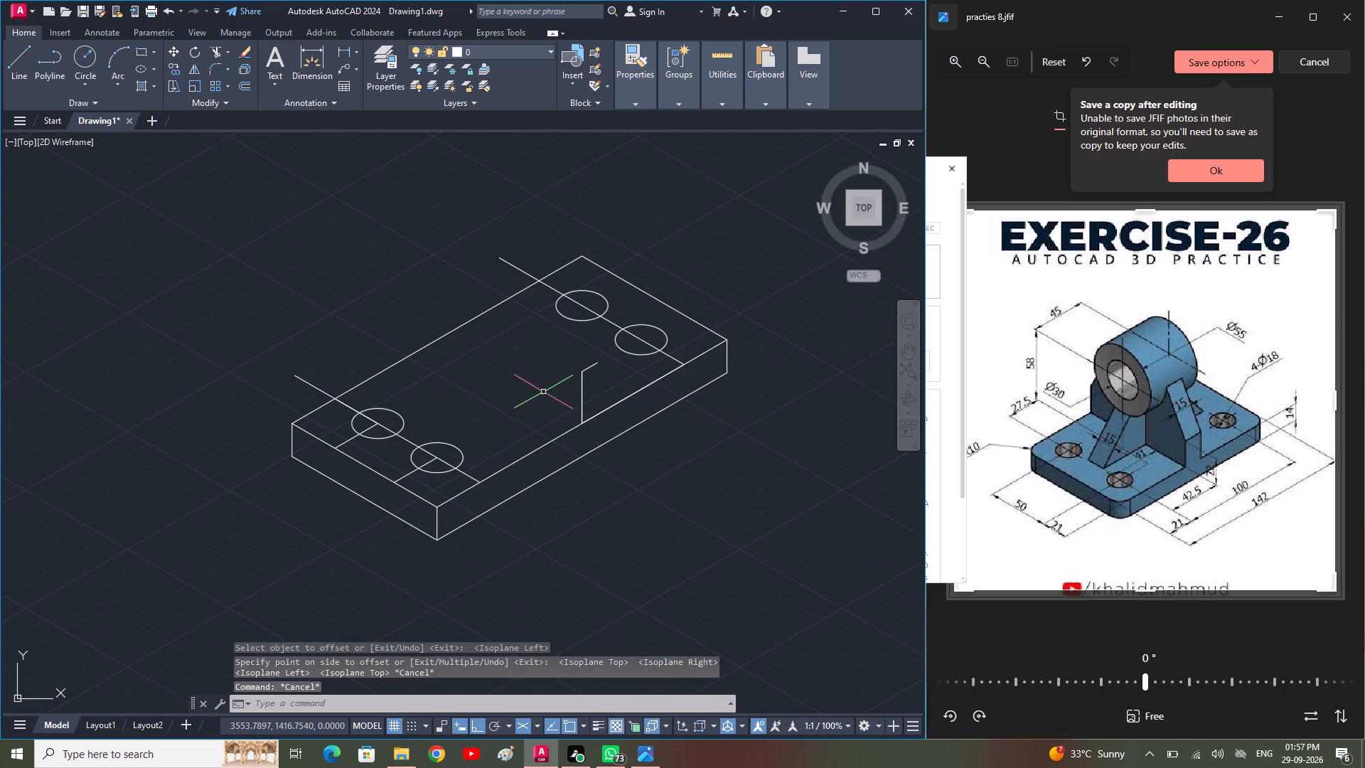
# Draw a vertical line about 31 long downward from the free end of the rib's 7.5 top line, crossing the plate's front edge.
pyautogui.write('l')
pyautogui.press('space')
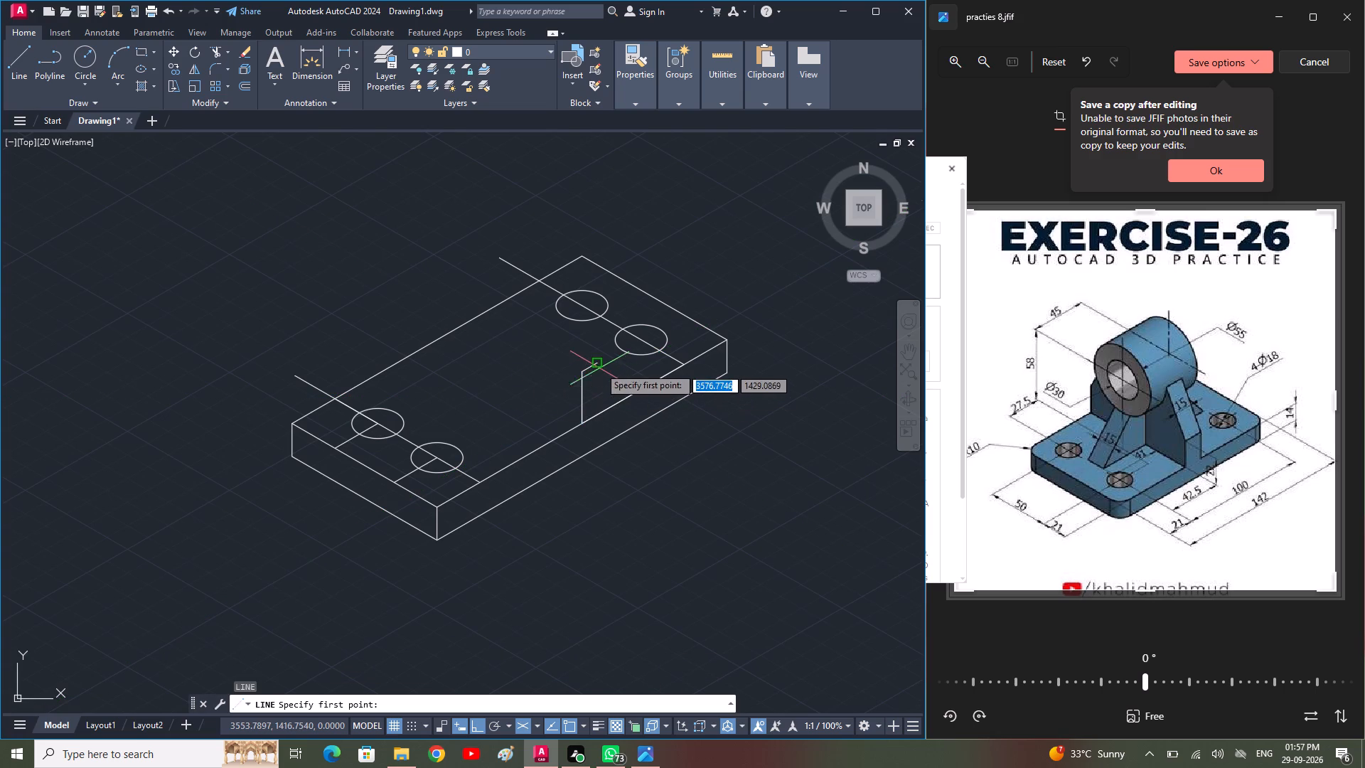
pyautogui.click(599, 366)
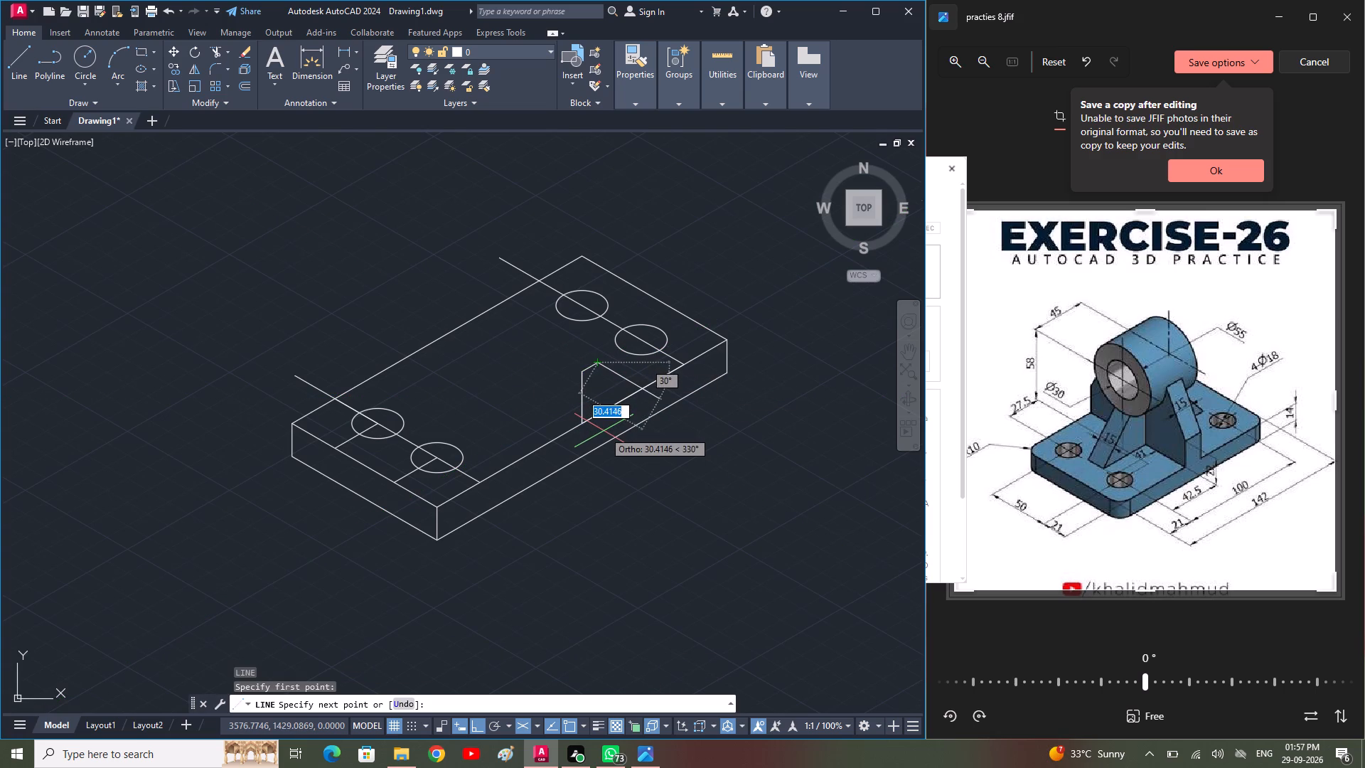
pyautogui.scroll(1, 604, 431)
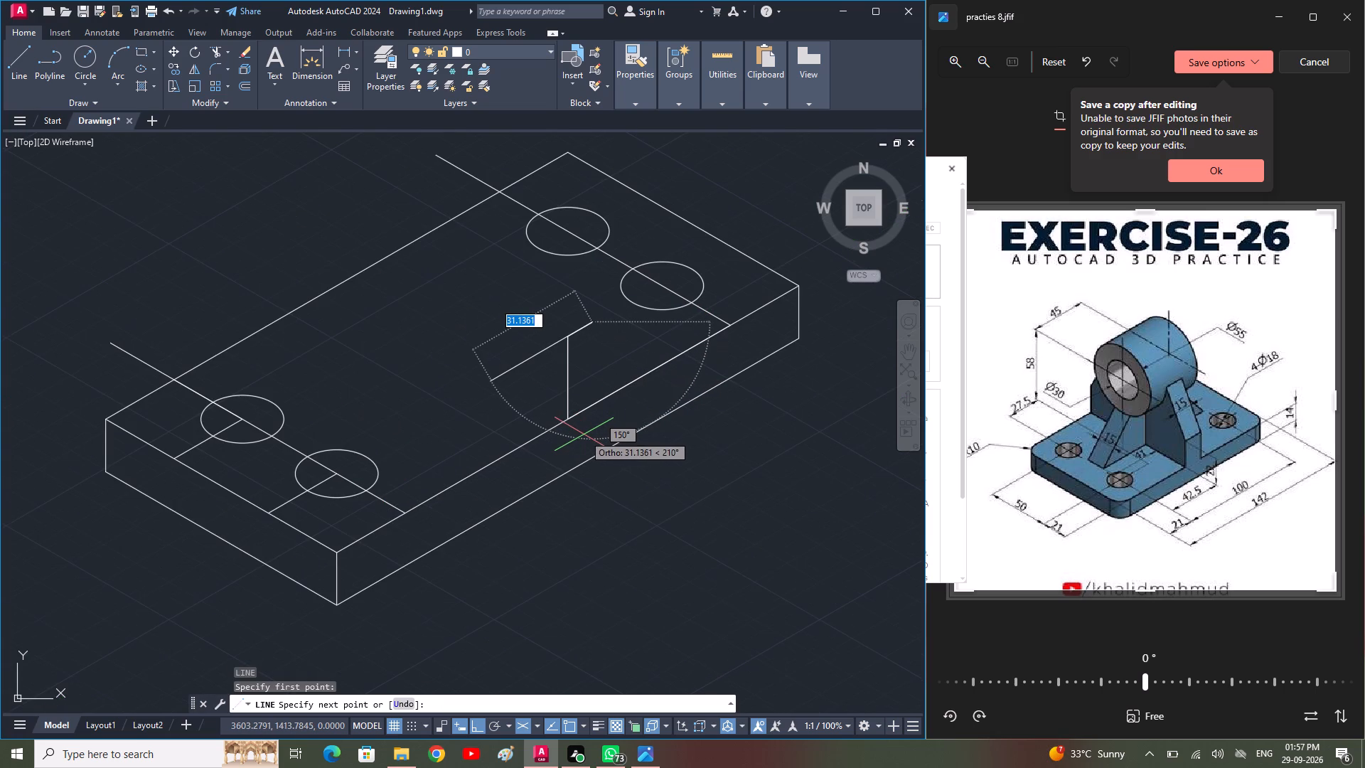
pyautogui.press('F5')
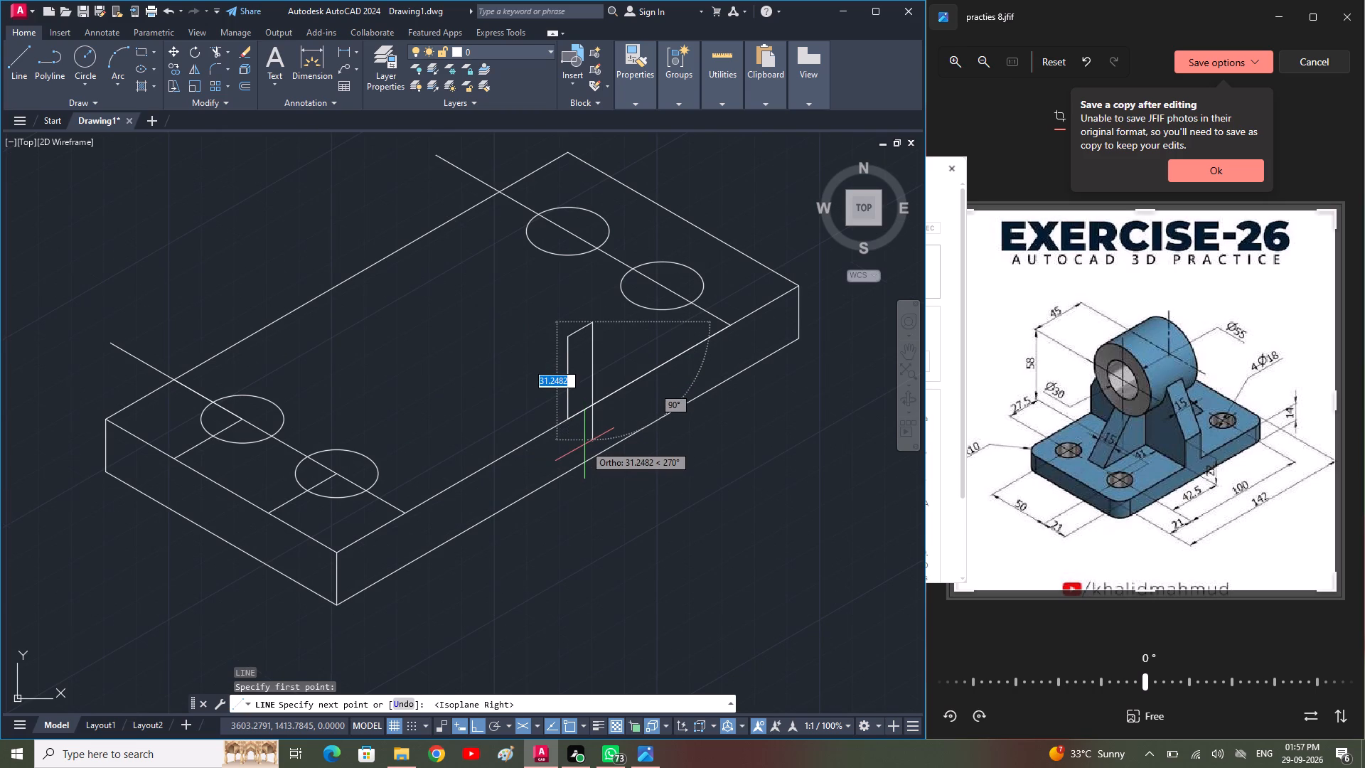
pyautogui.click(584, 444)
pyautogui.press('space')
# Copy the 22-high vertical line from its base 7.5 along the plate's front edge toward the near end.
pyautogui.click(568, 398)
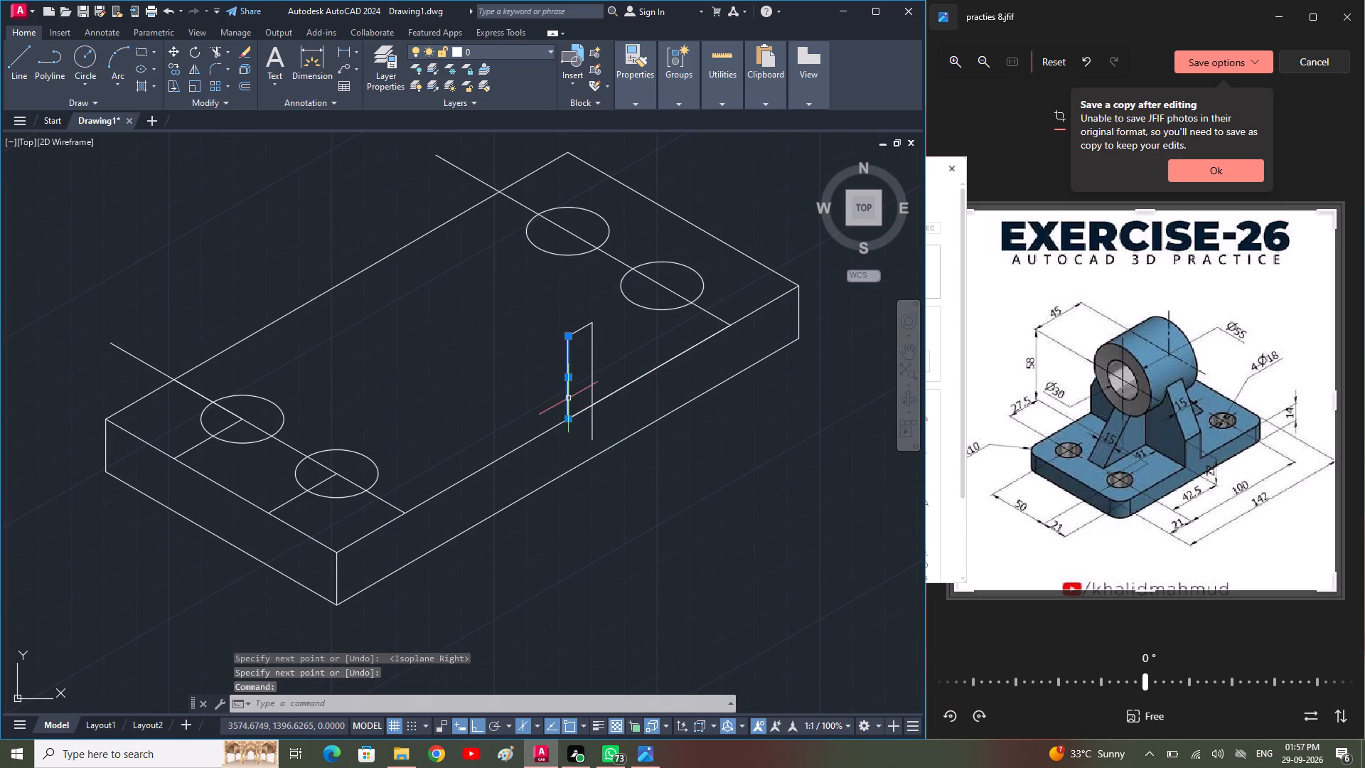
pyautogui.press('c')
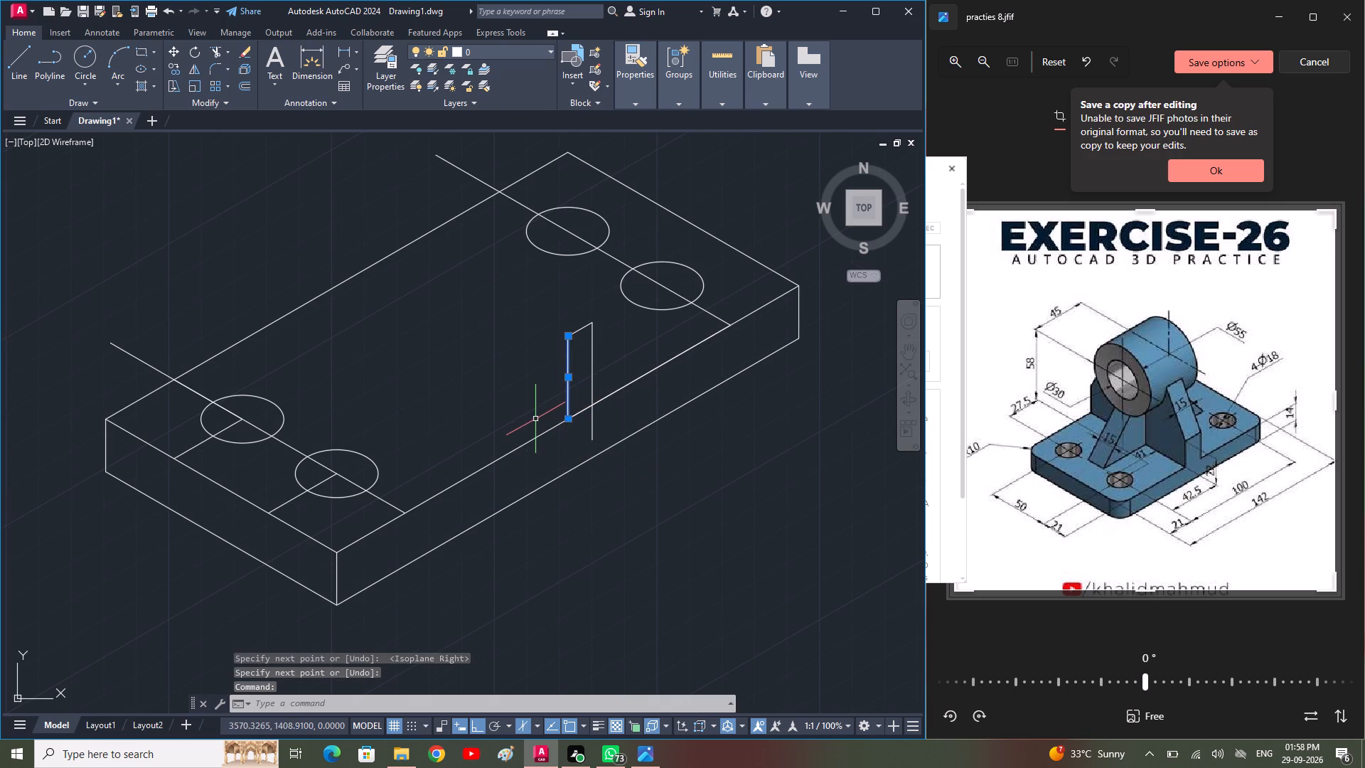
pyautogui.write('p')
pyautogui.press('space')
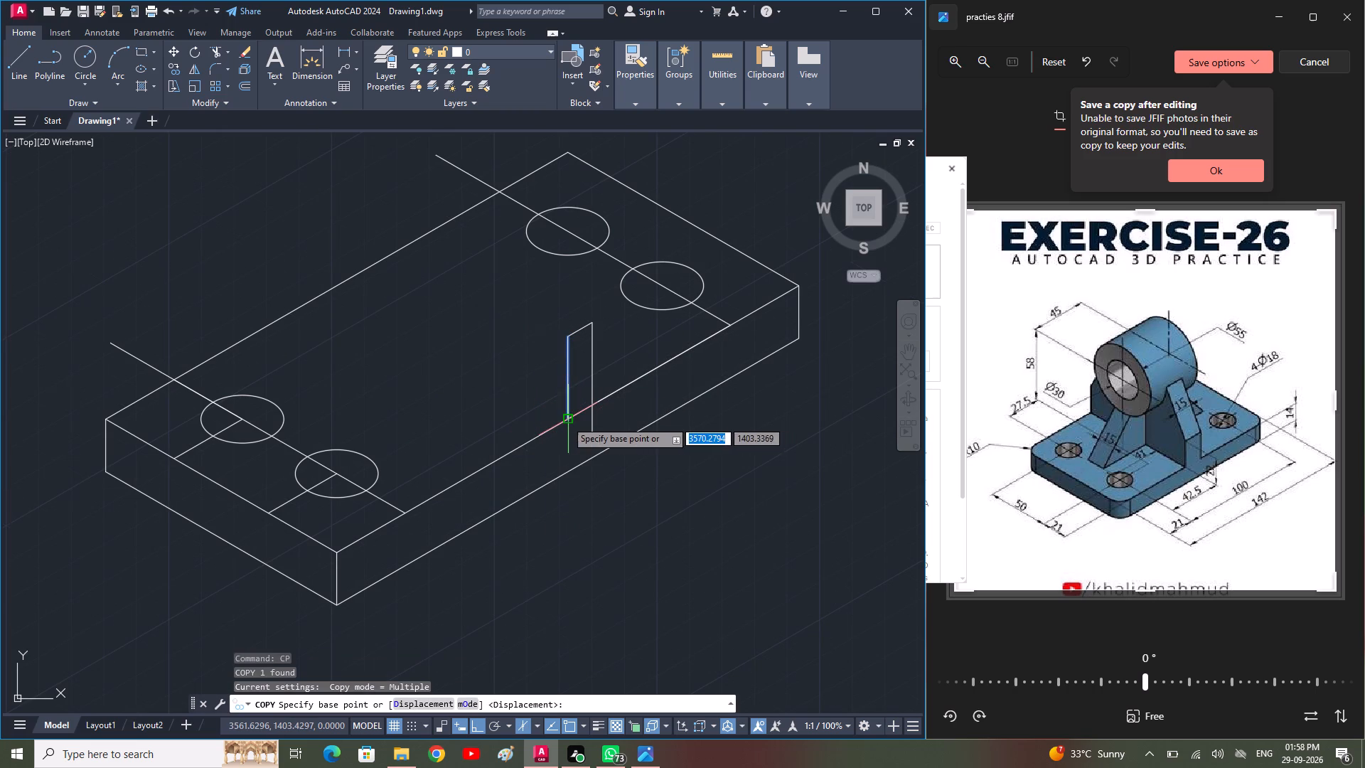
pyautogui.click(566, 420)
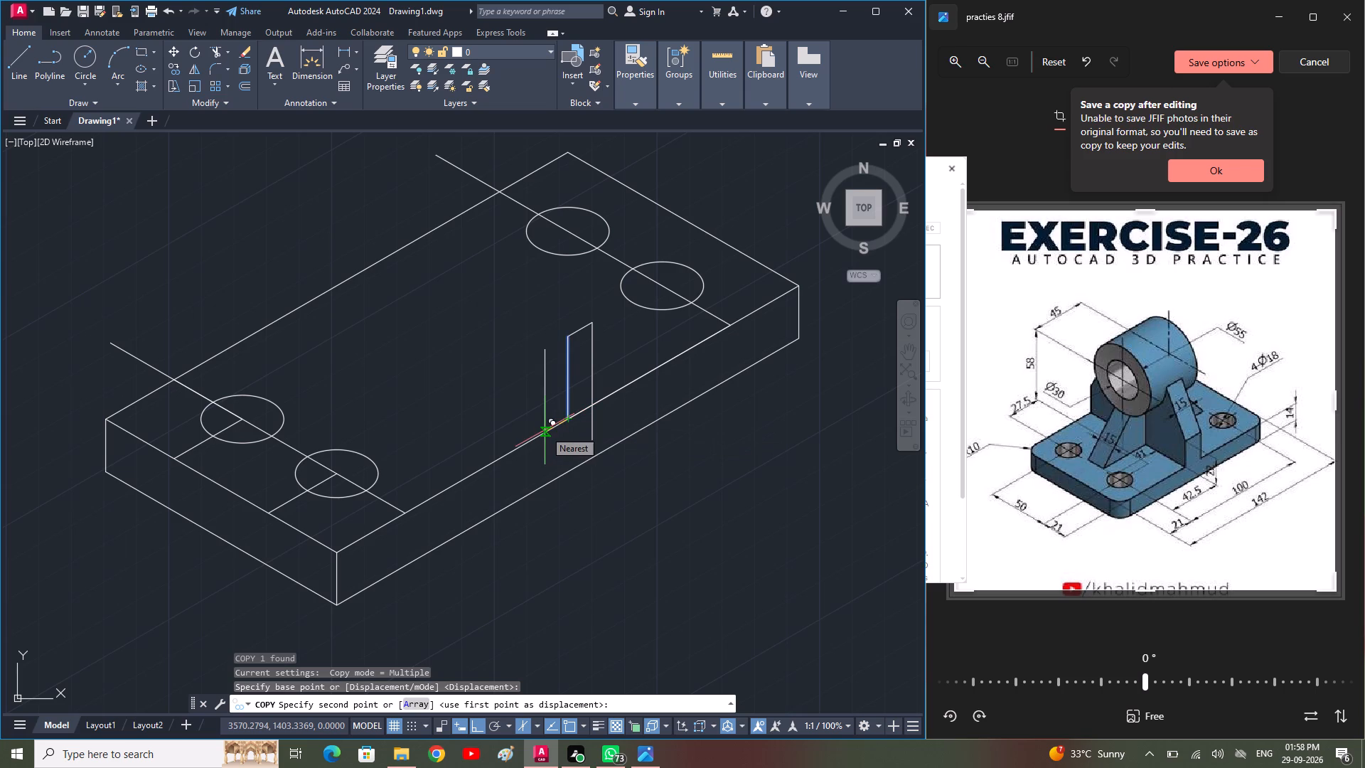
pyautogui.write('7.5')
pyautogui.press('Return')
pyautogui.press('space')
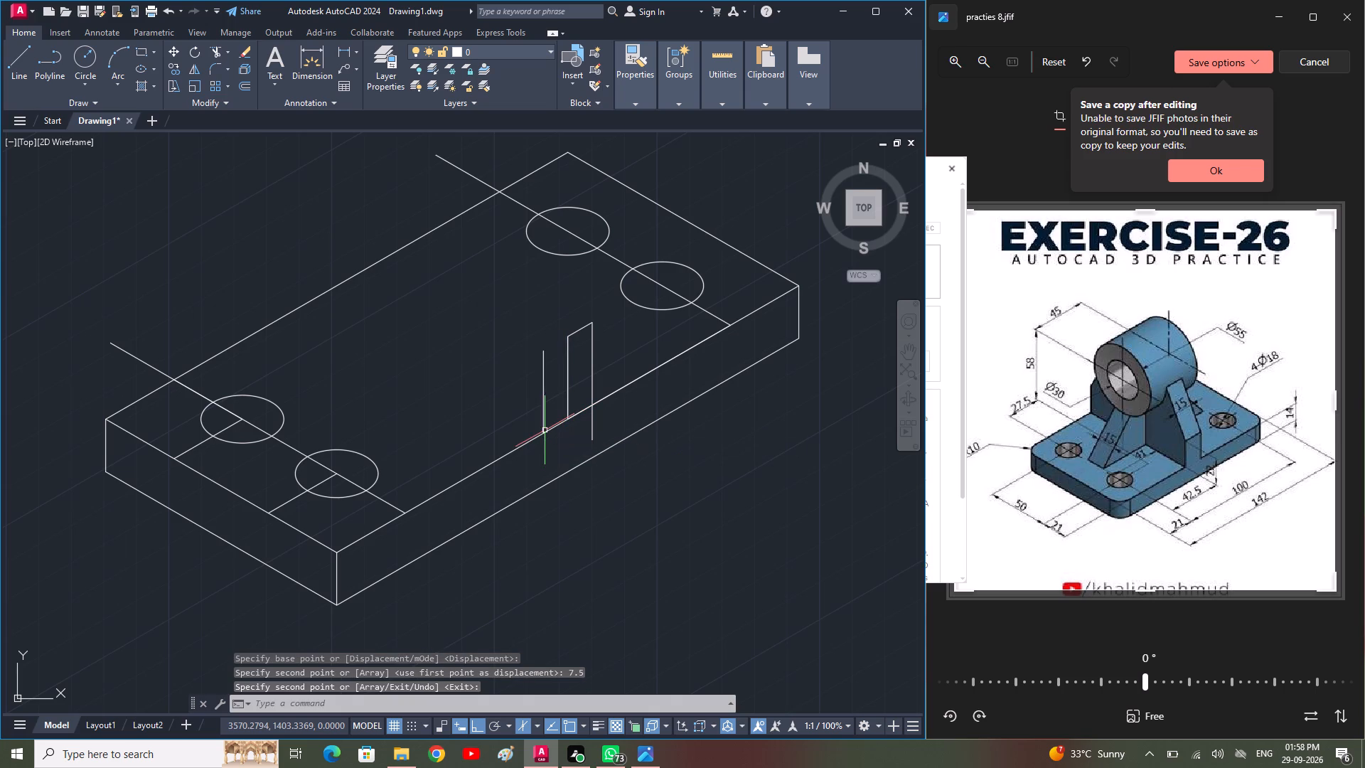
# Draw a line about 10.9 long from the middle vertical's top end, parallel to the front edge, past the copied vertical.
pyautogui.write('l')
pyautogui.press('space')
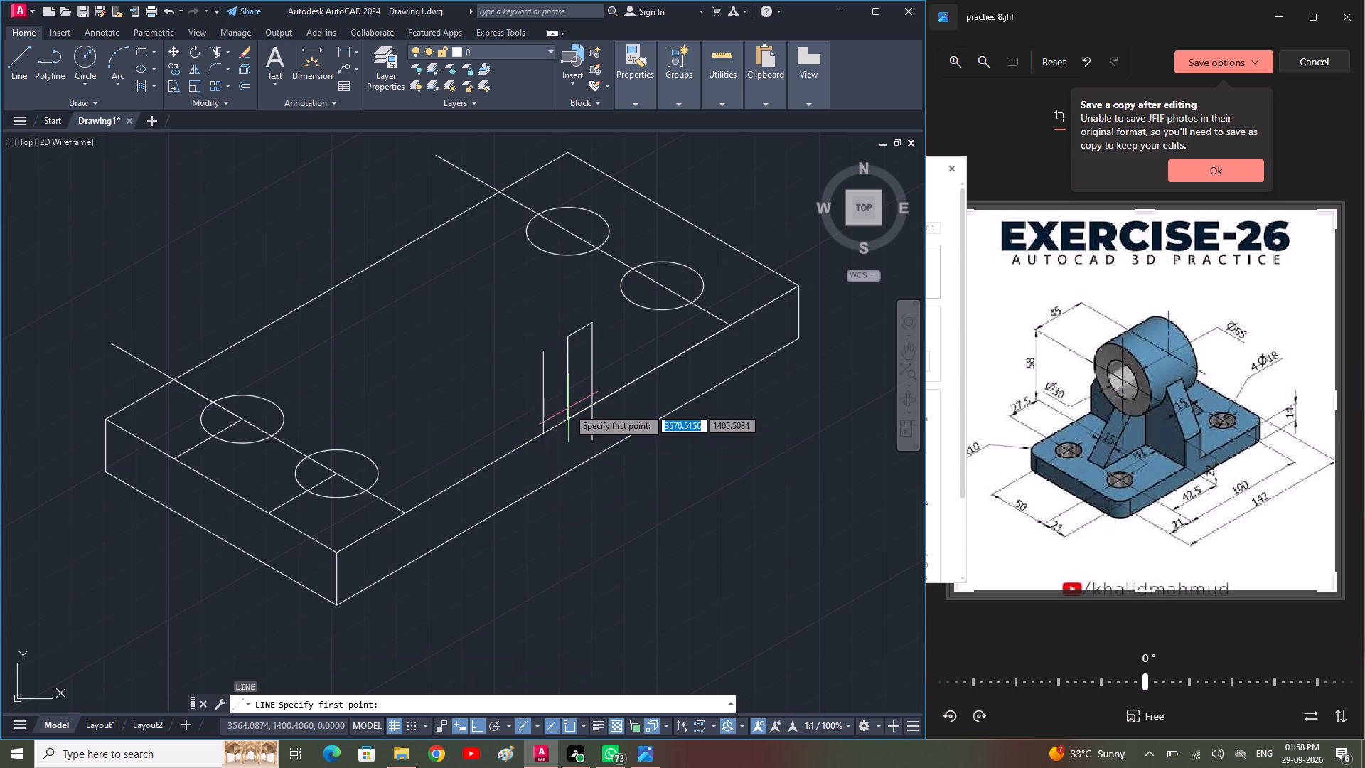
pyautogui.click(564, 332)
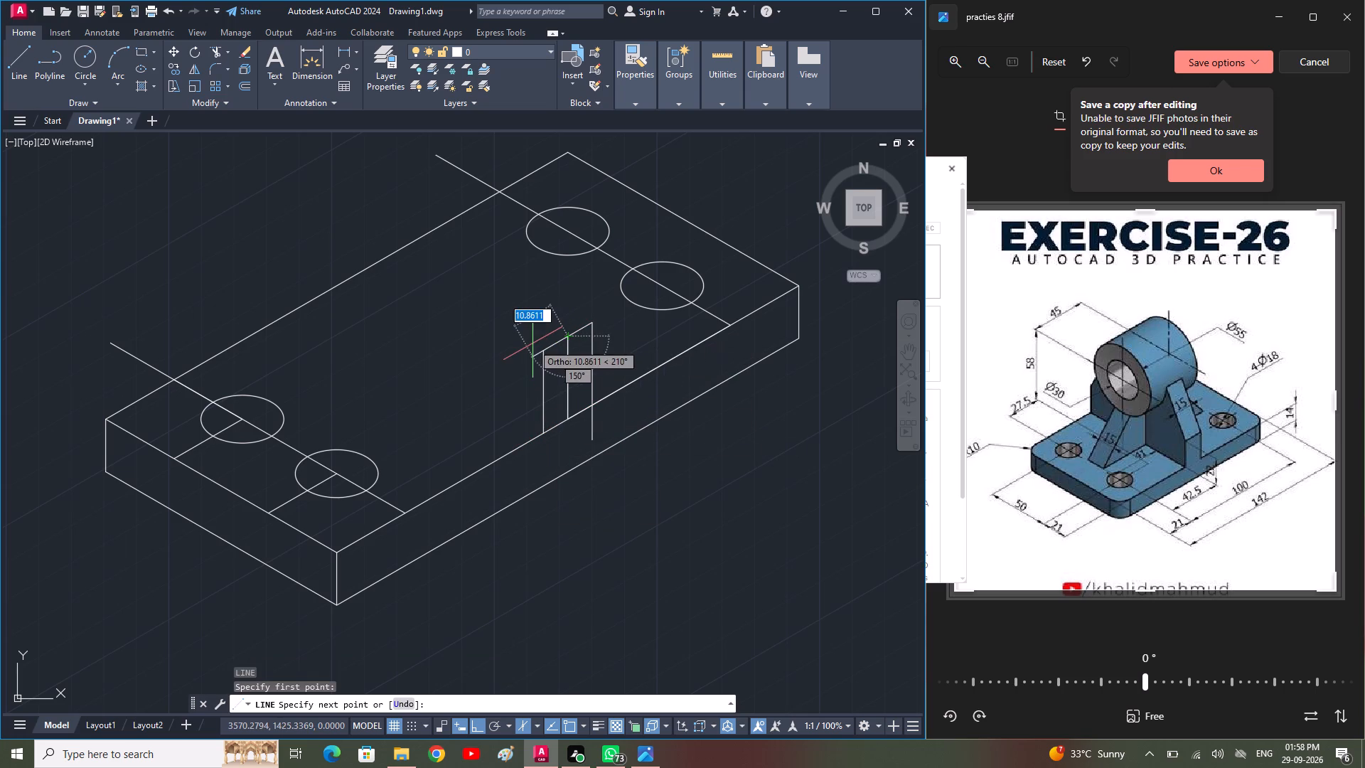
pyautogui.click(532, 343)
pyautogui.press('space')
# Trim the top line's overhang beyond the copied vertical and the far vertical's excess below the plate's top front edge.
pyautogui.write('tr')
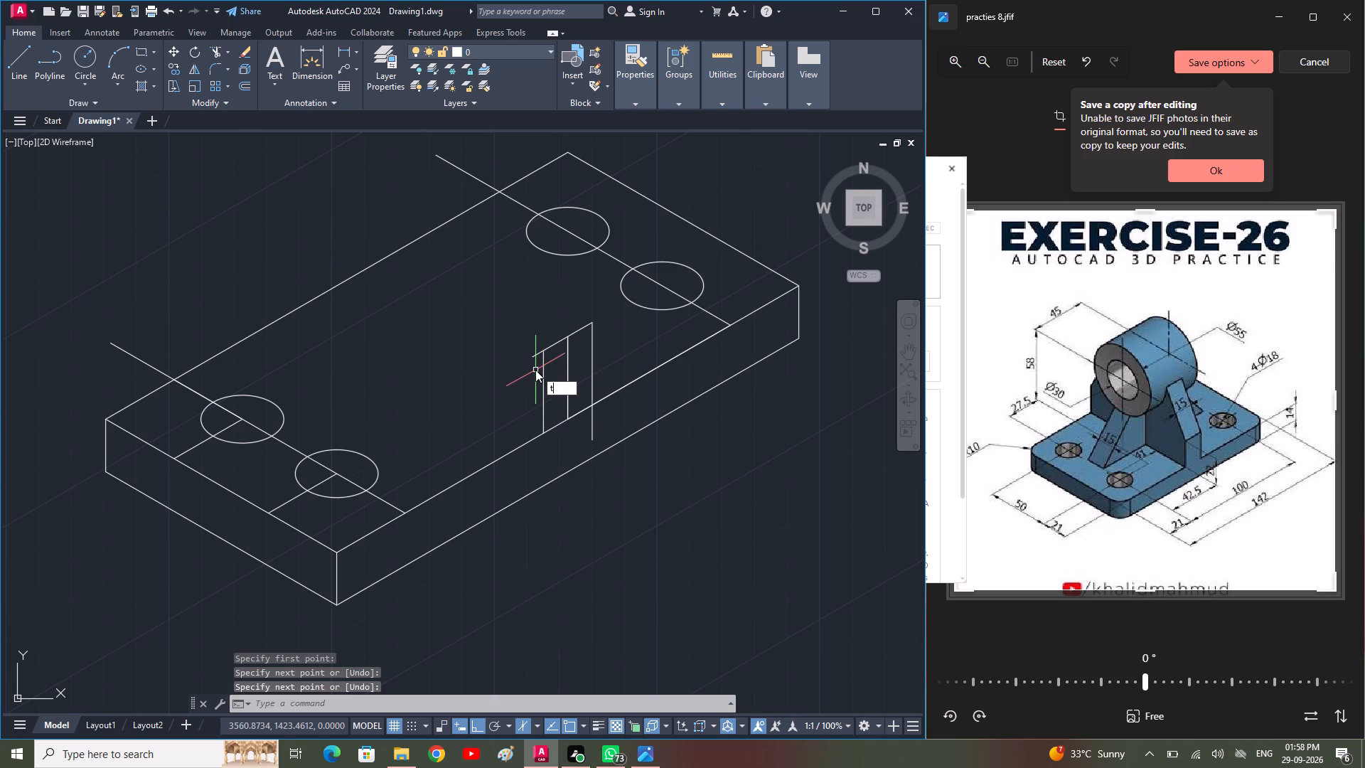
pyautogui.press('space')
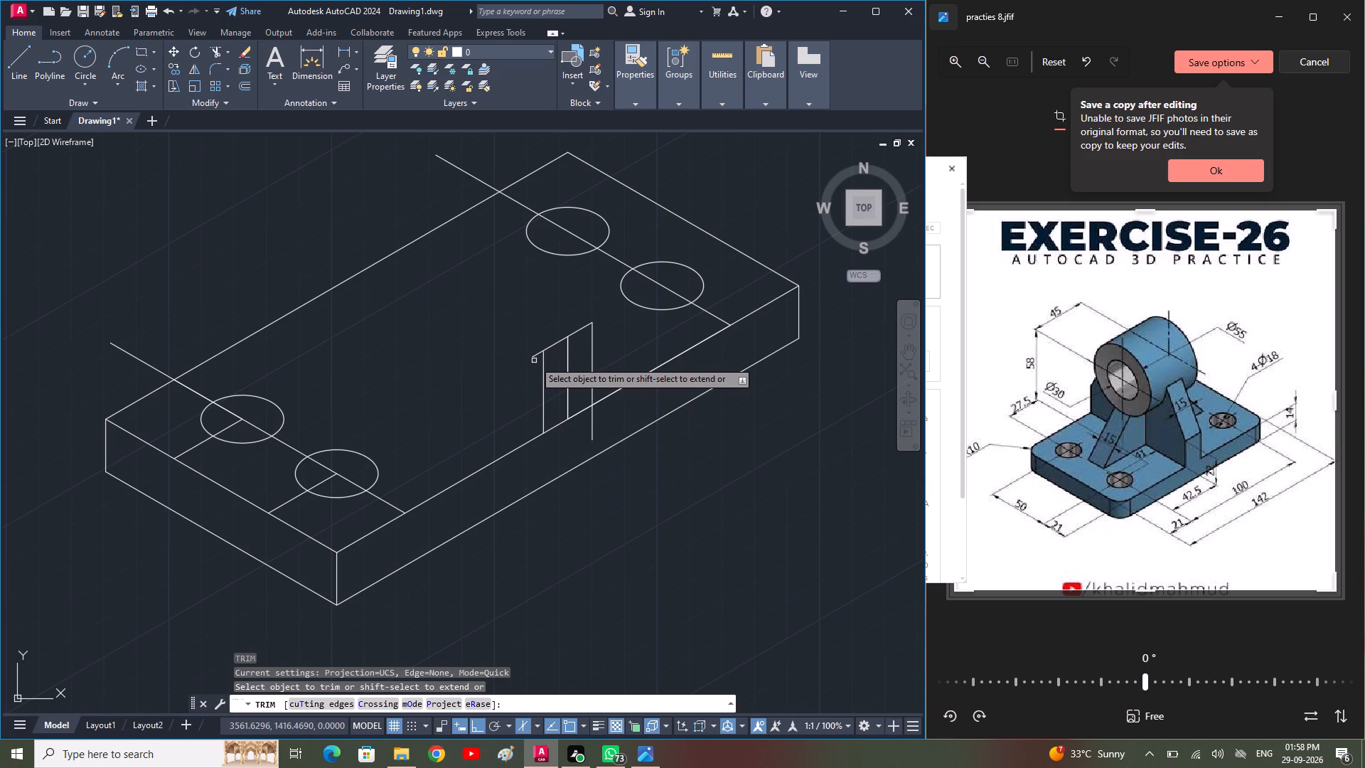
pyautogui.click(533, 358)
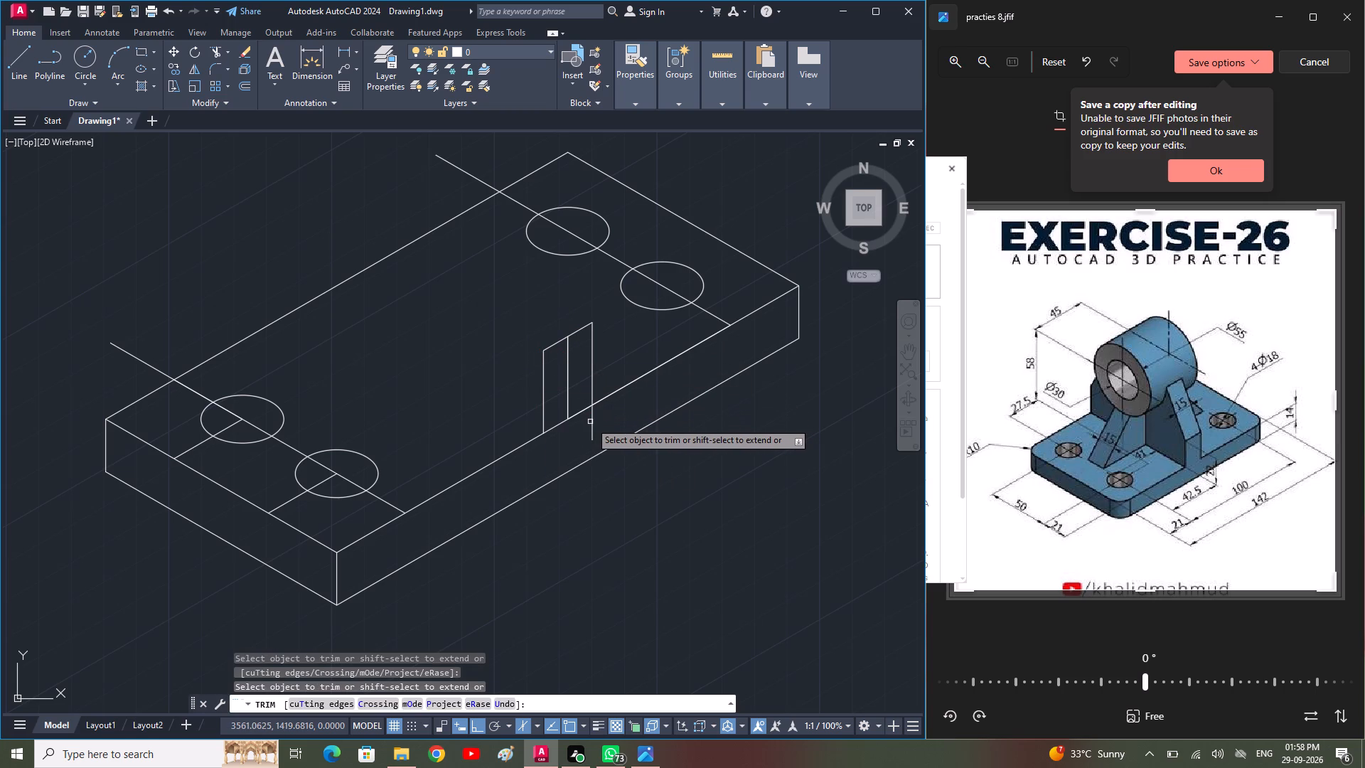
pyautogui.click(591, 422)
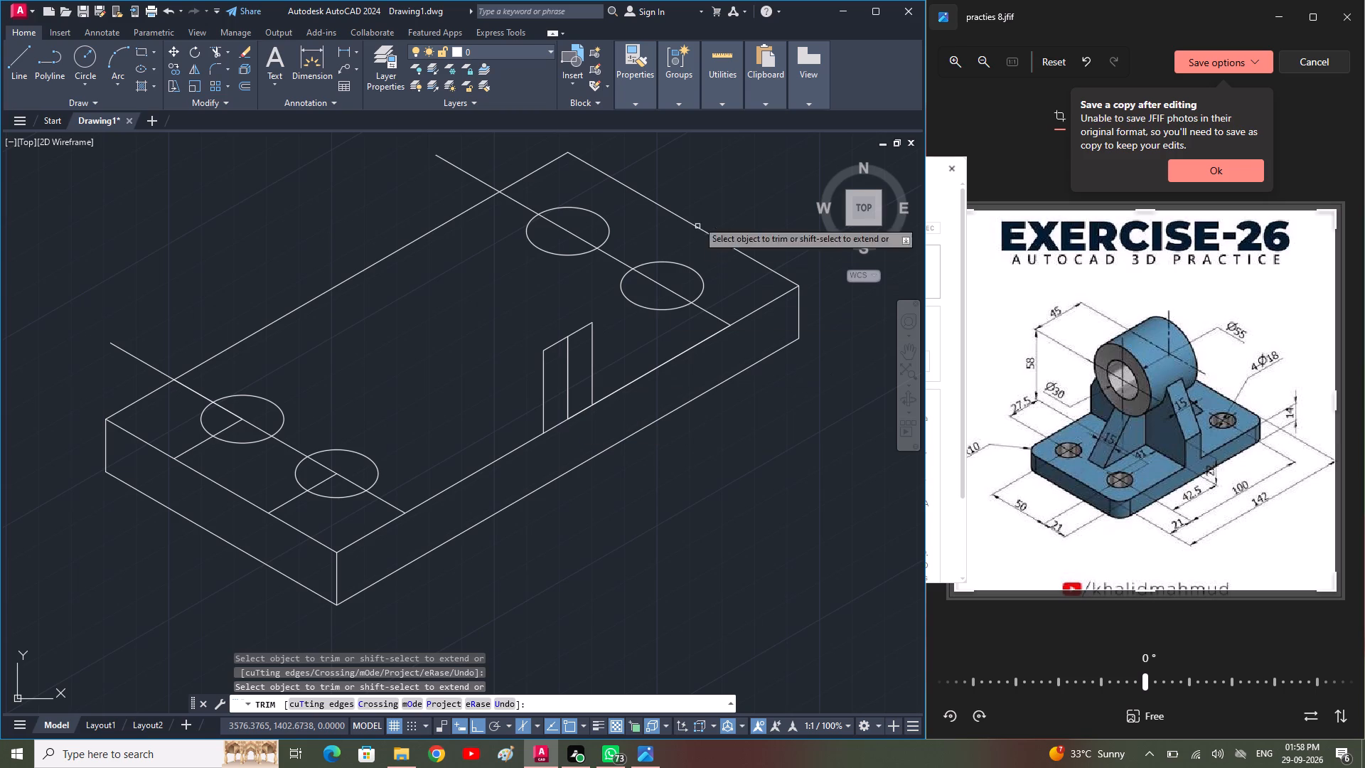
# Quick-measure the rib outline around its middle vertical line.
pyautogui.click(722, 57)
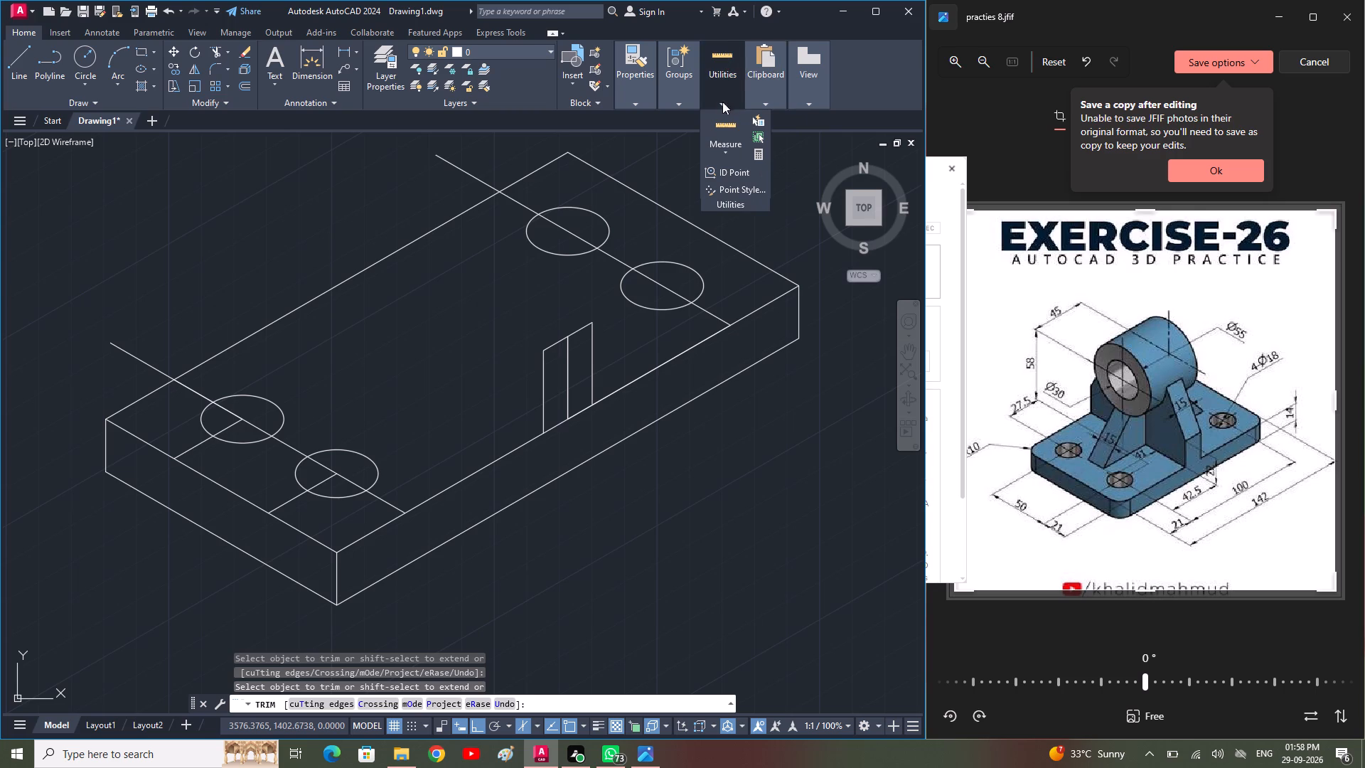
pyautogui.click(714, 63)
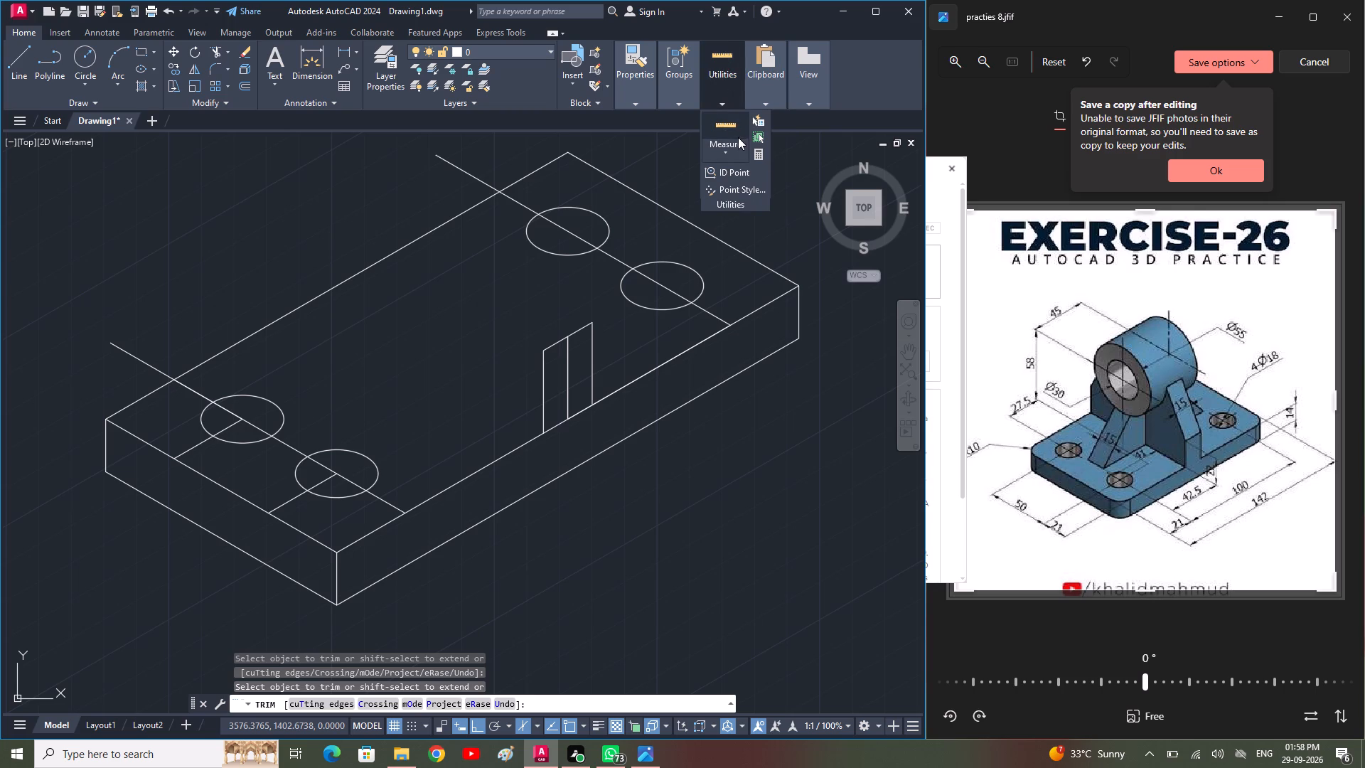
pyautogui.click(730, 122)
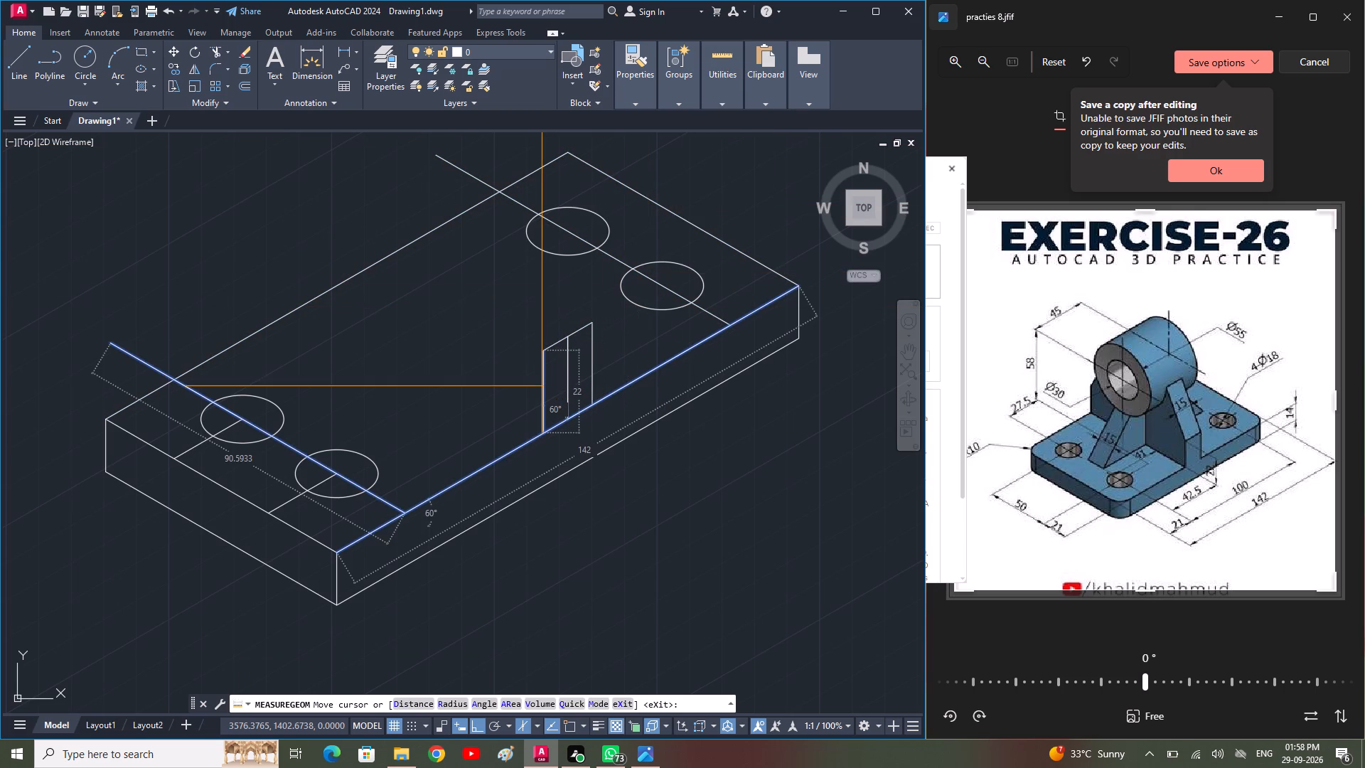
pyautogui.press('Escape')
# Erase both overlapping vertical lines at the middle of the rib outline.
pyautogui.click(567, 352)
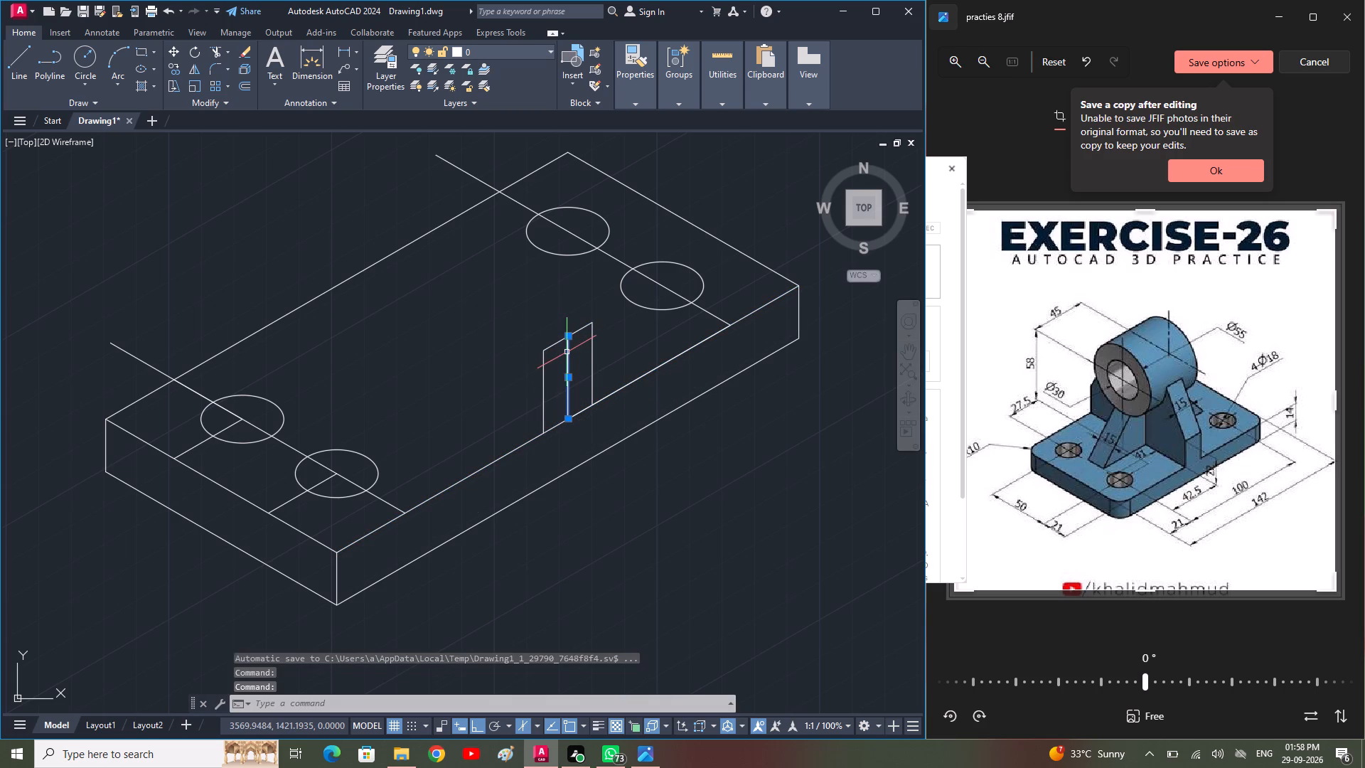
pyautogui.press('Delete')
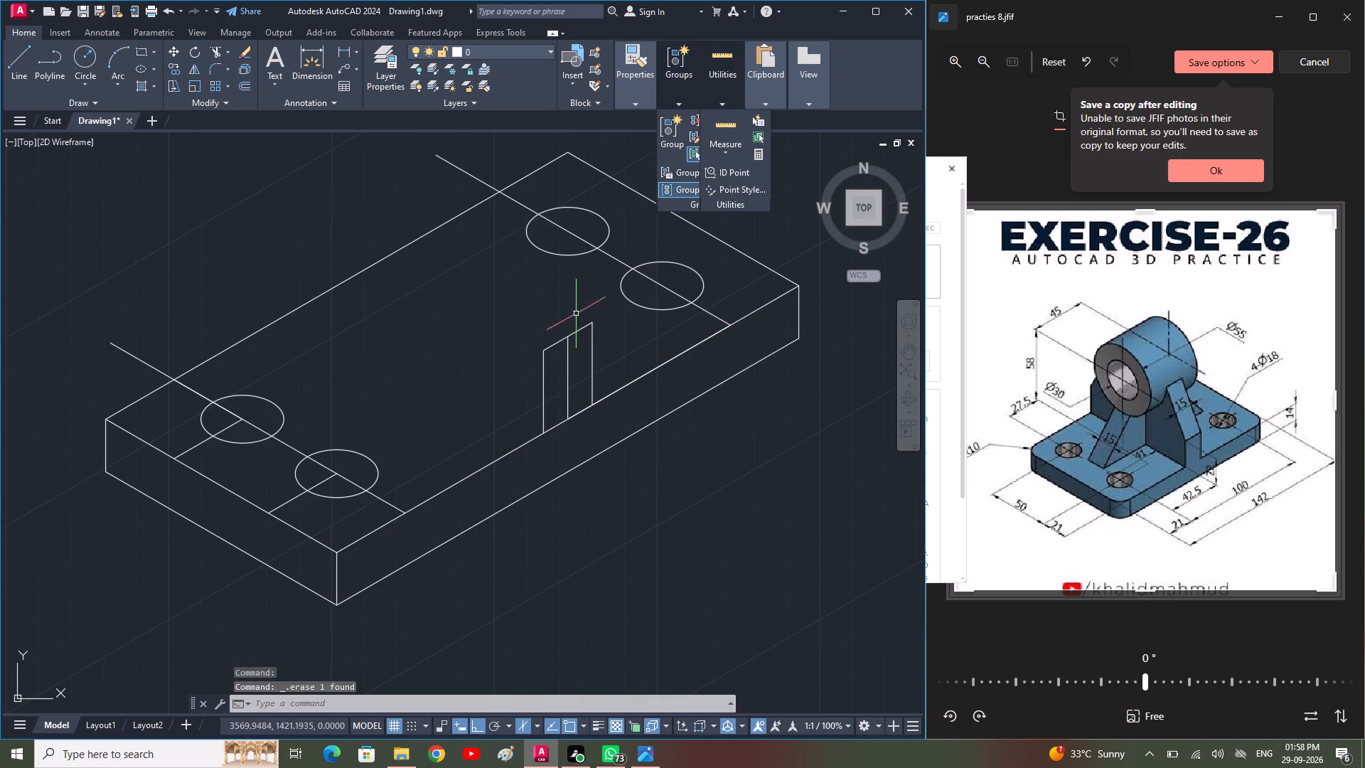
pyautogui.click(567, 375)
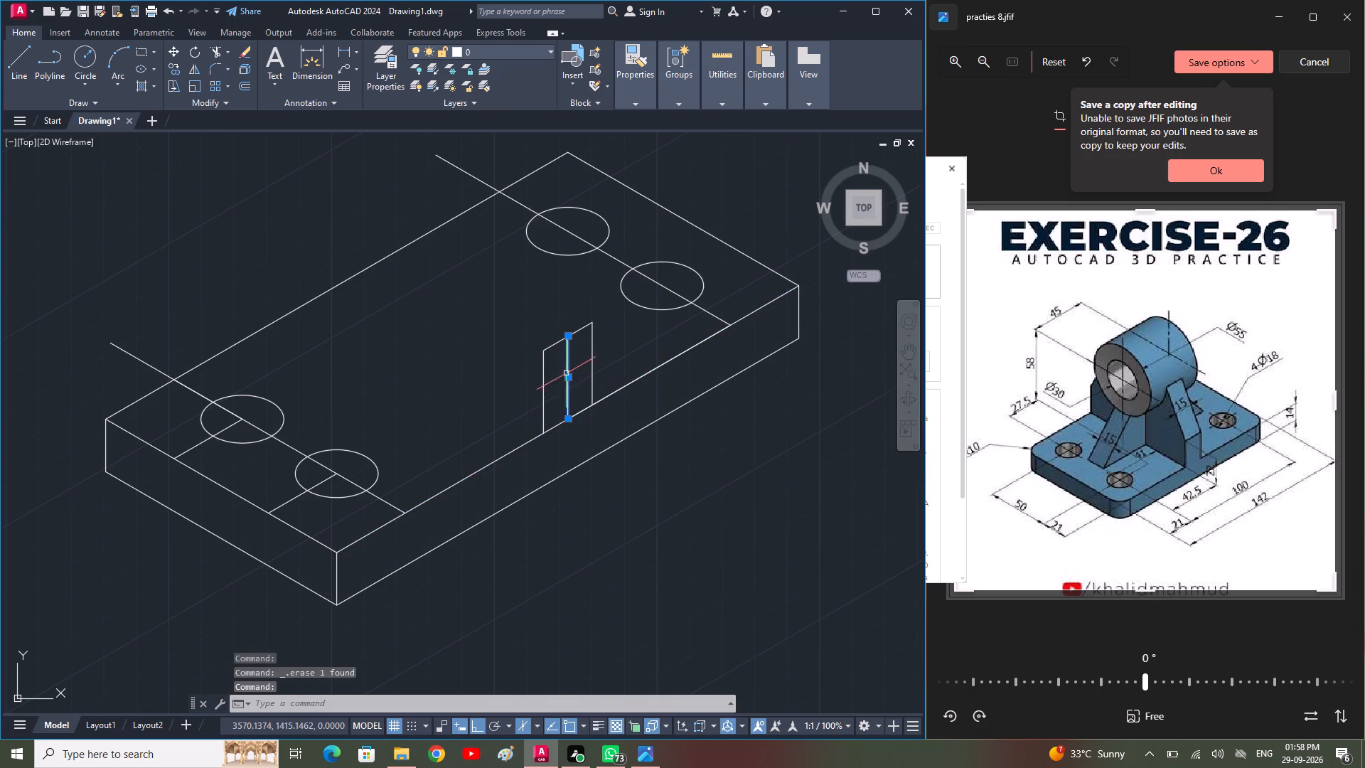
pyautogui.press('Delete')
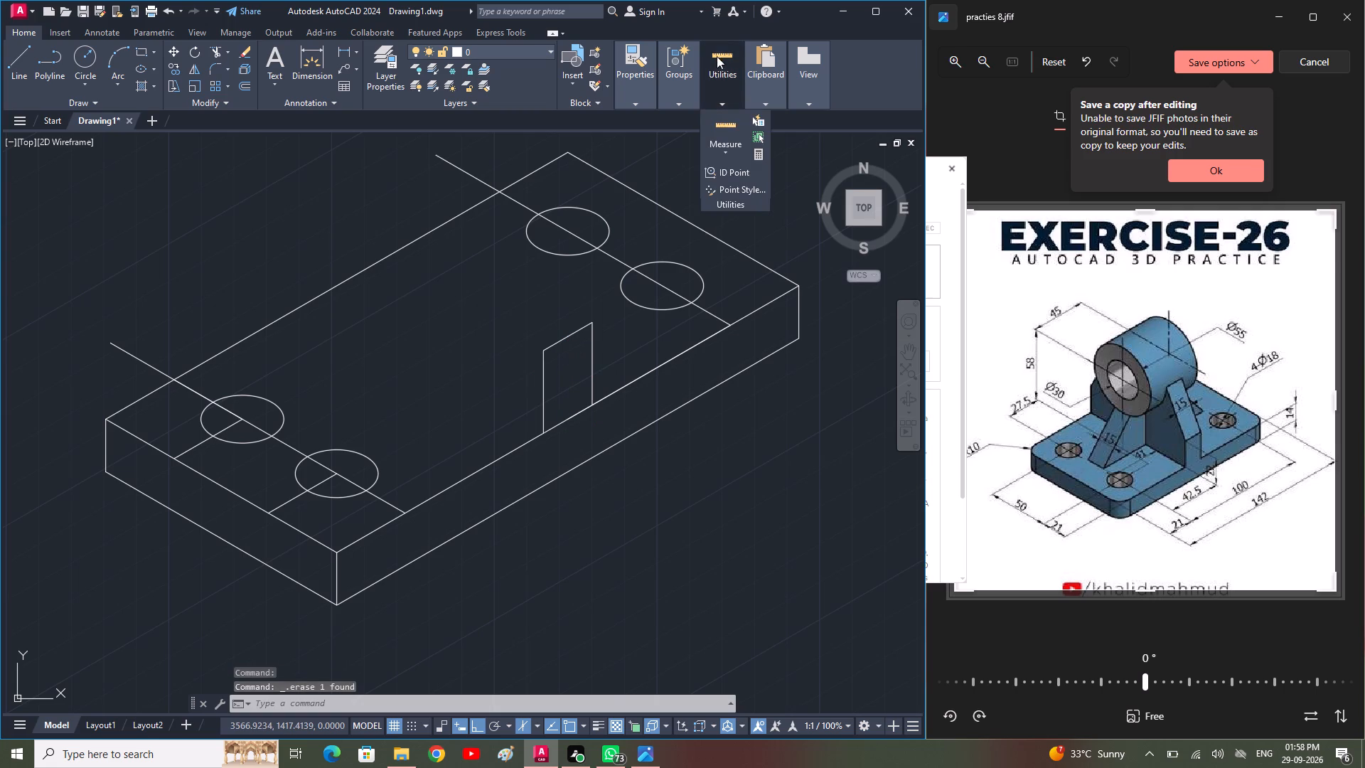
# Quick-measure the rib outline's height and width on the plate's front edge.
pyautogui.click(722, 50)
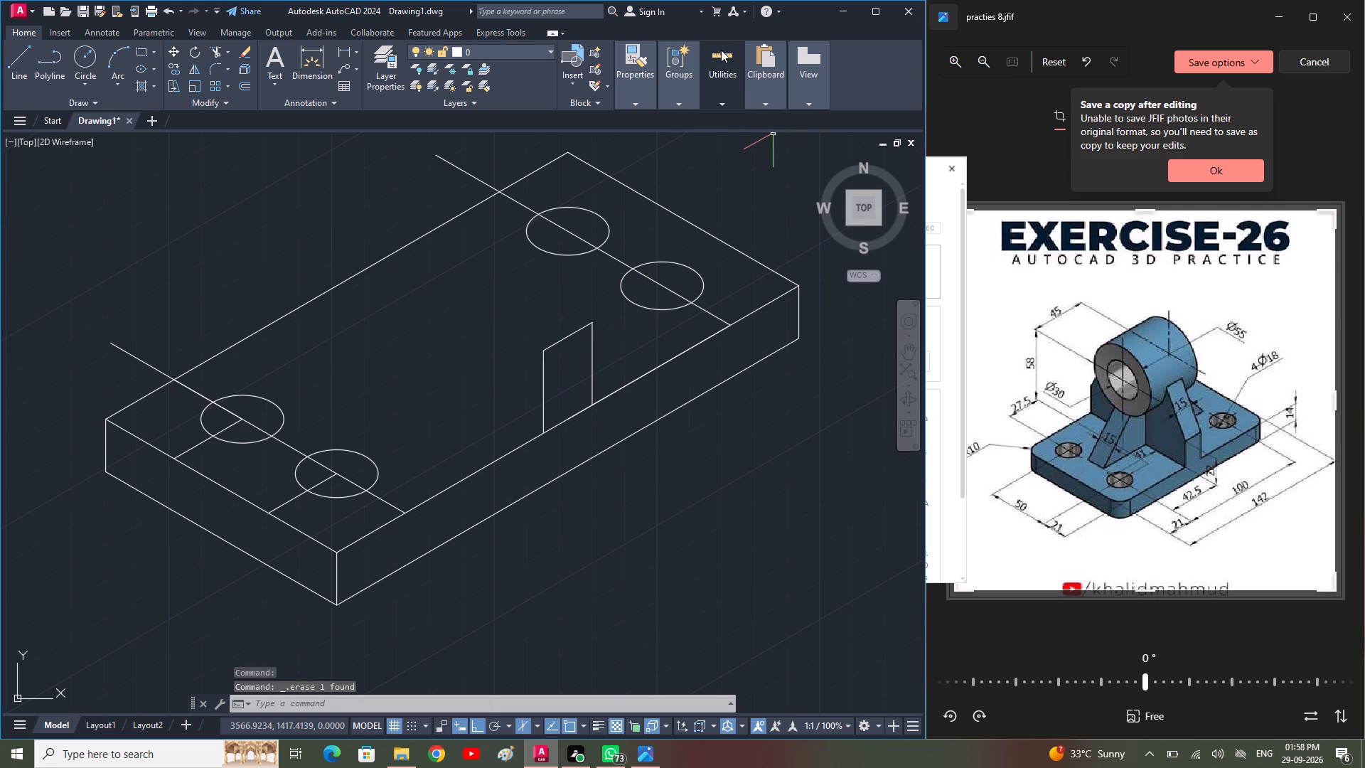
pyautogui.click(721, 51)
pyautogui.click(727, 122)
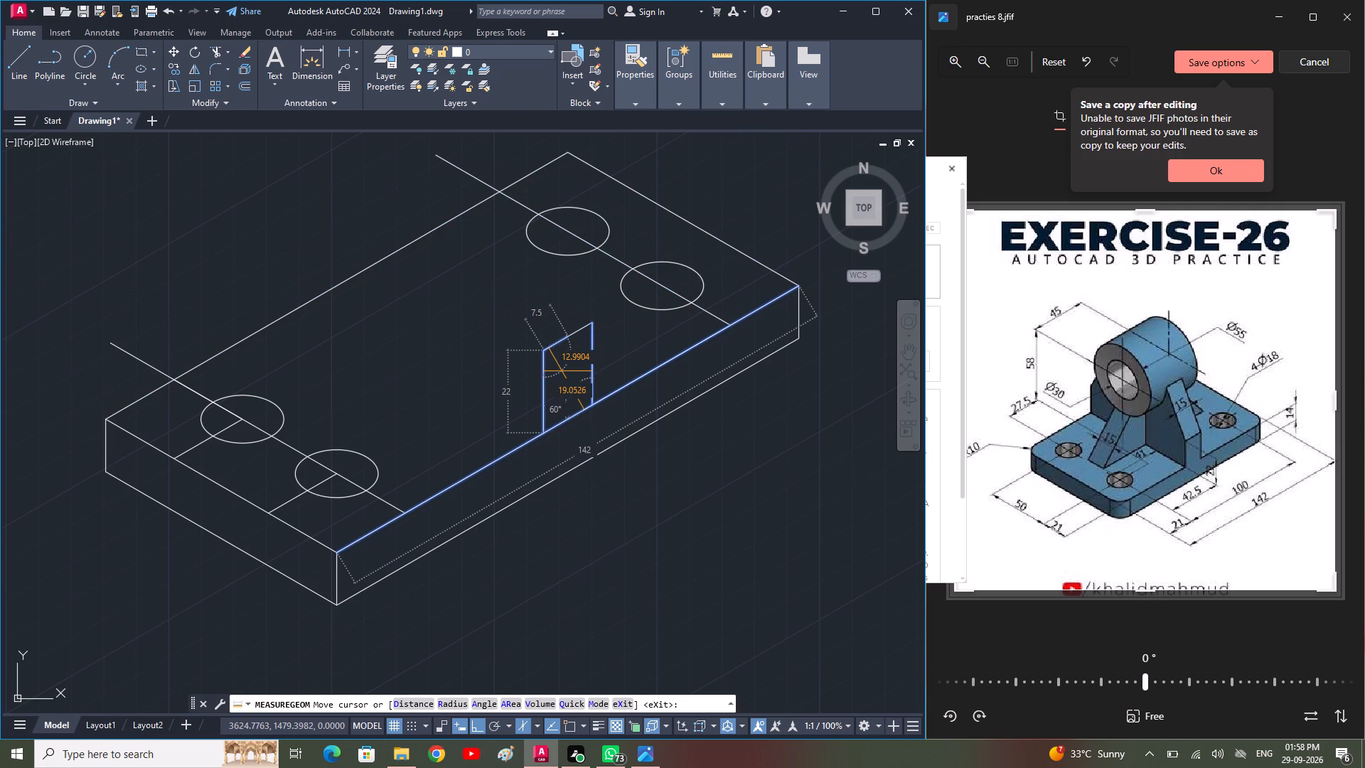
pyautogui.press('Escape')
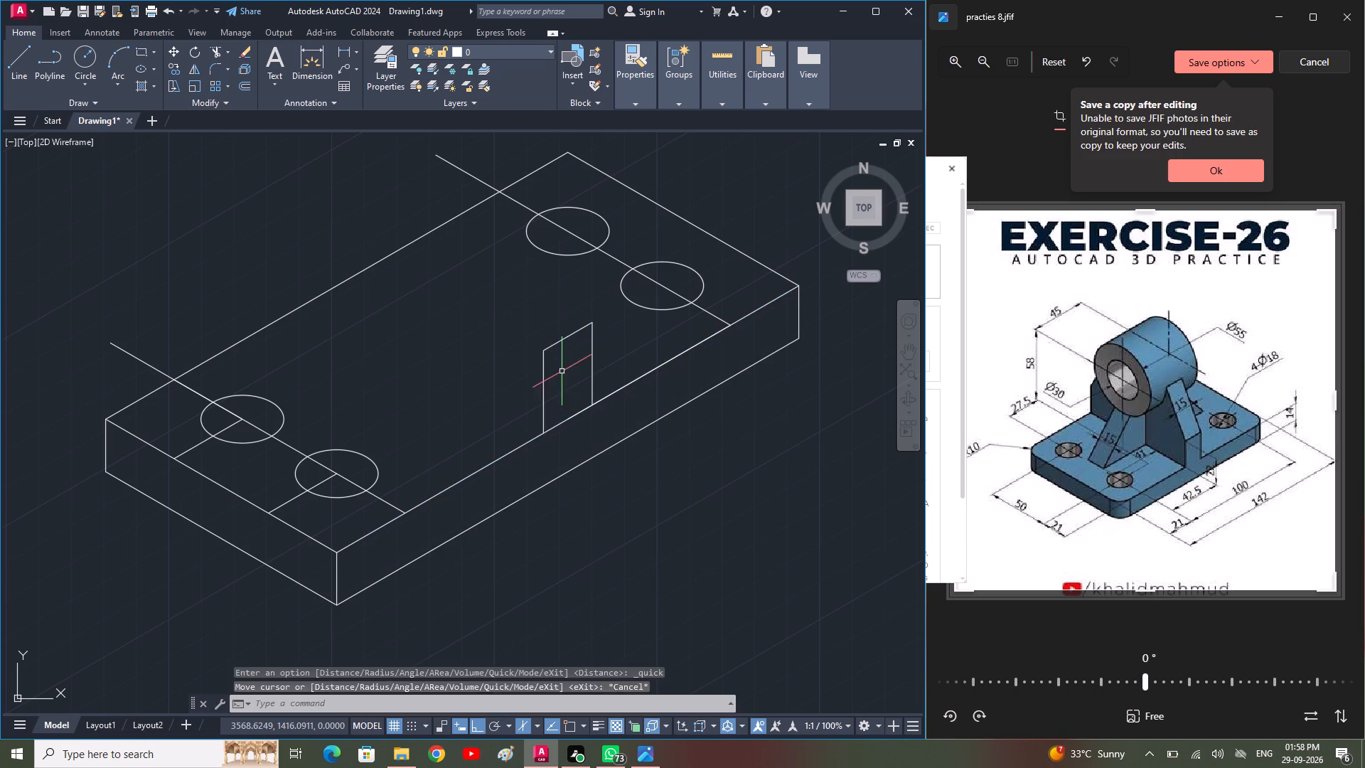
# Join the connected lines of the base plate and rib outline into polylines, selecting the whole drawing.
pyautogui.press('Escape')
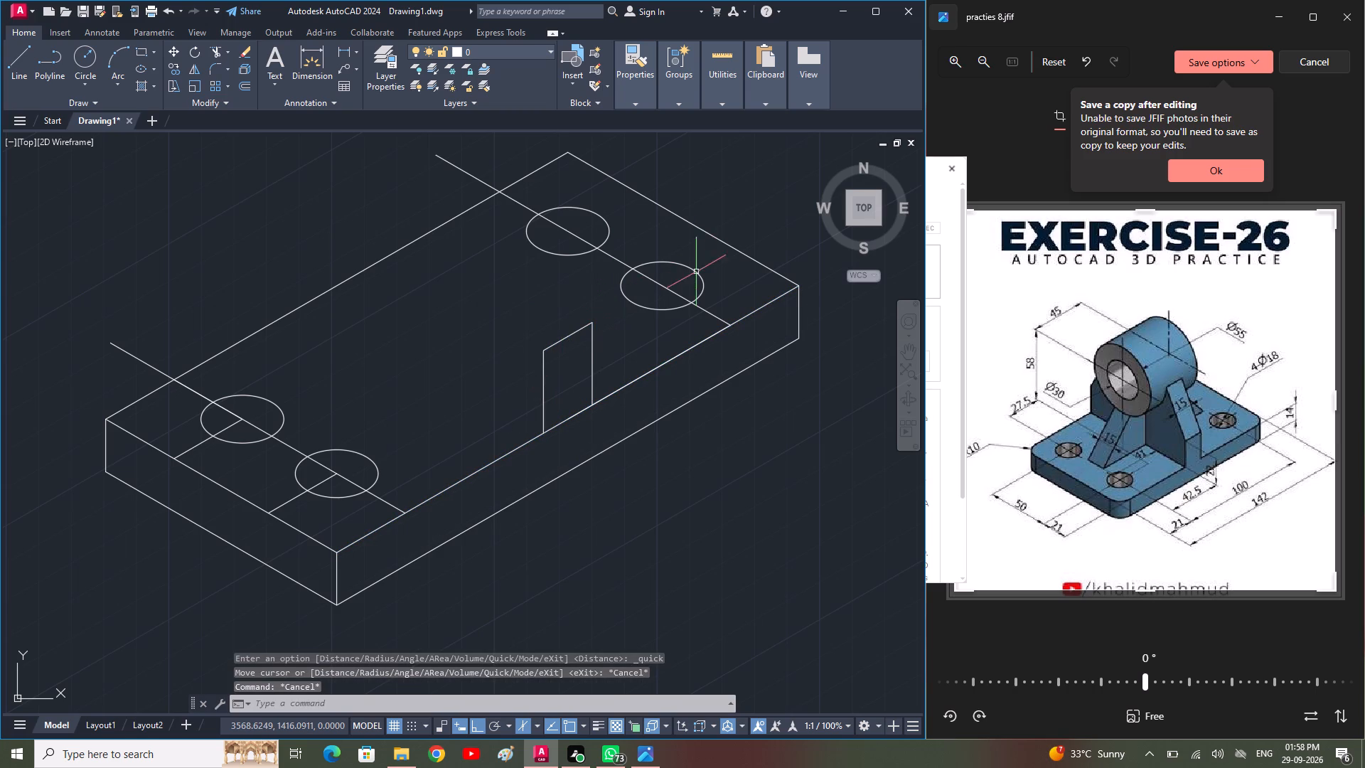
pyautogui.moveTo(695, 274); pyautogui.dragTo(699, 309, button='middle')
pyautogui.moveTo(749, 234); pyautogui.dragTo(262, 278)
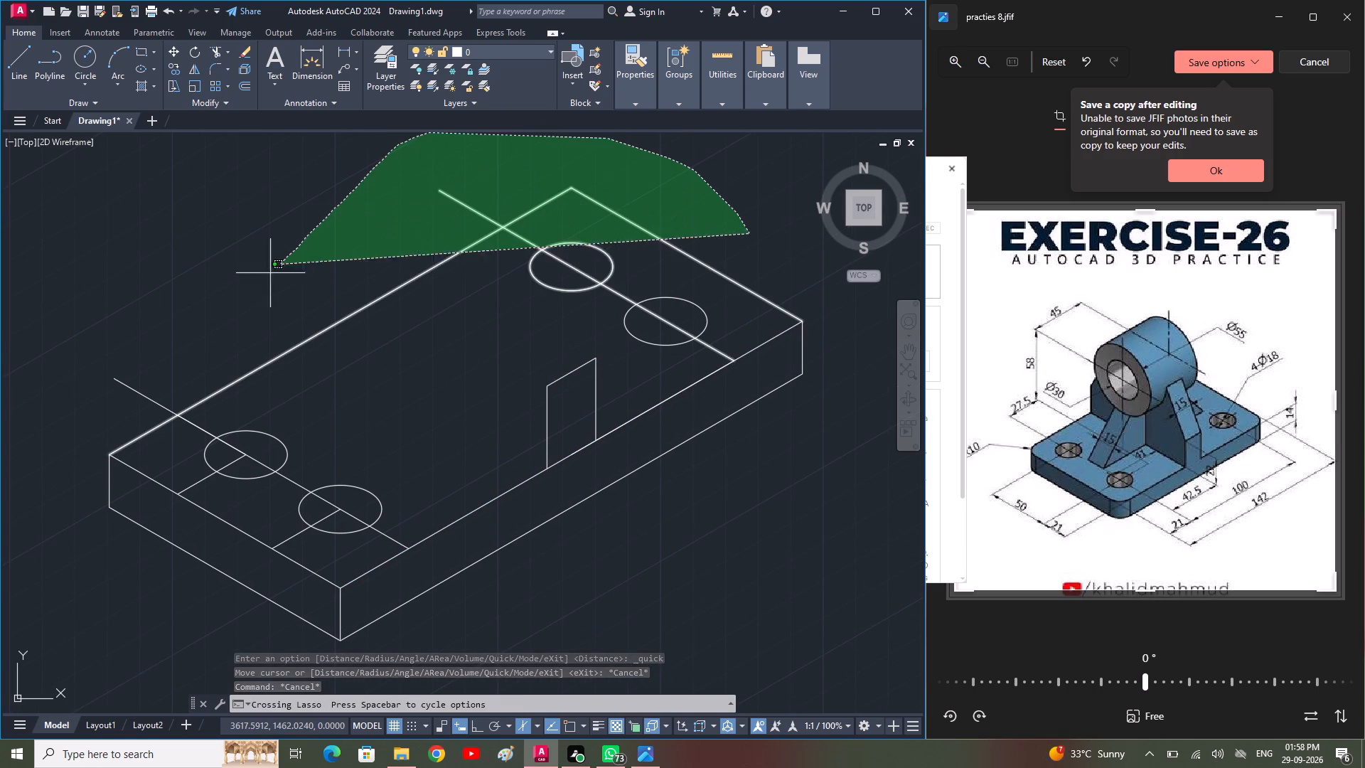
pyautogui.moveTo(262, 278); pyautogui.dragTo(585, 594)
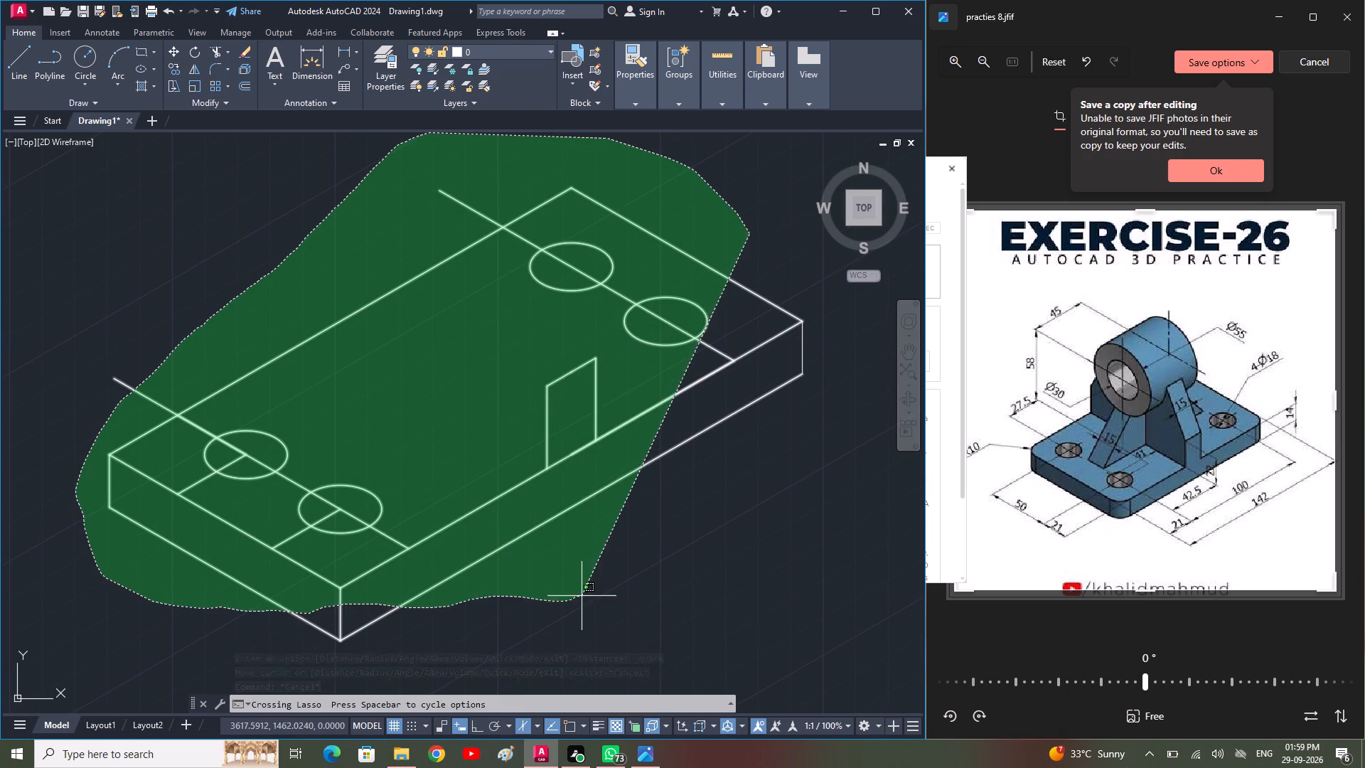
pyautogui.moveTo(585, 594); pyautogui.dragTo(598, 593)
pyautogui.write('j')
pyautogui.press('space')
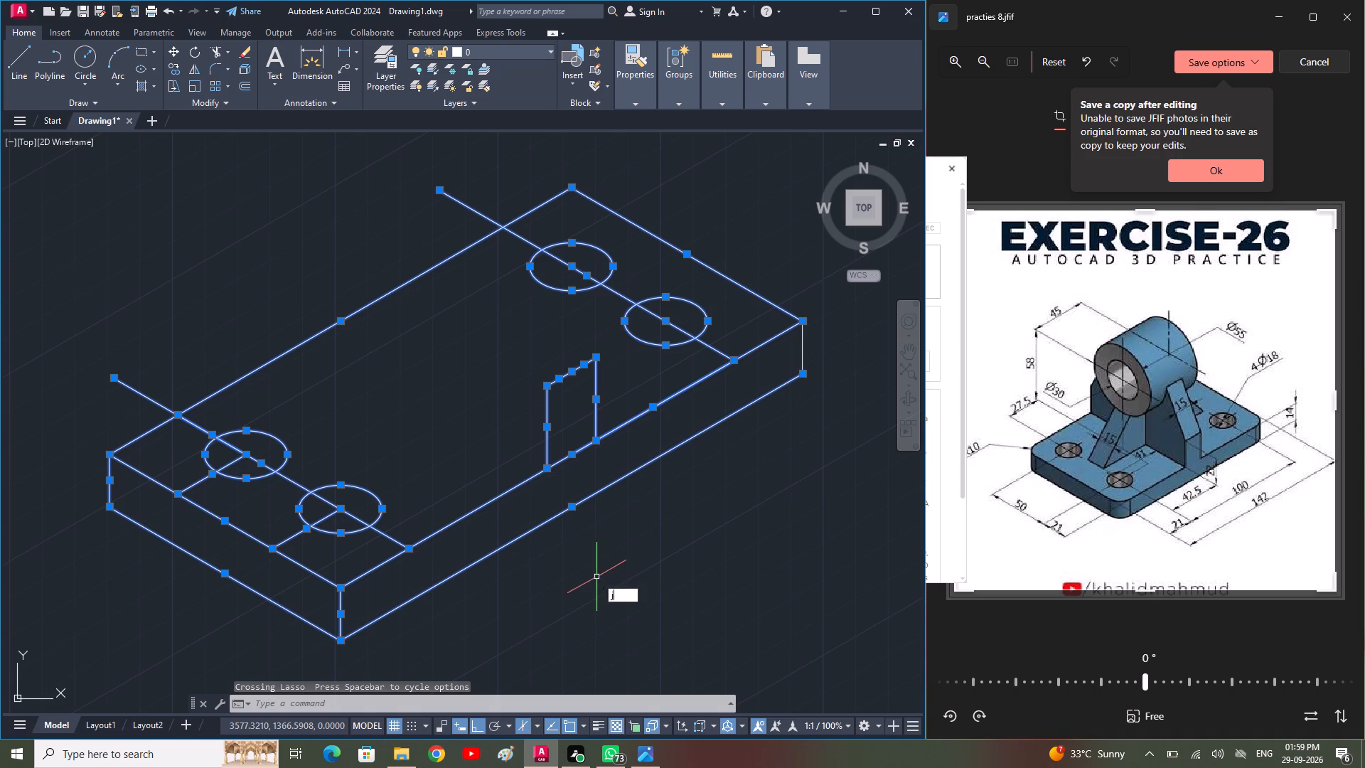
# Quick-measure the rib outline's height and width on the plate's front edge.
pyautogui.click(720, 66)
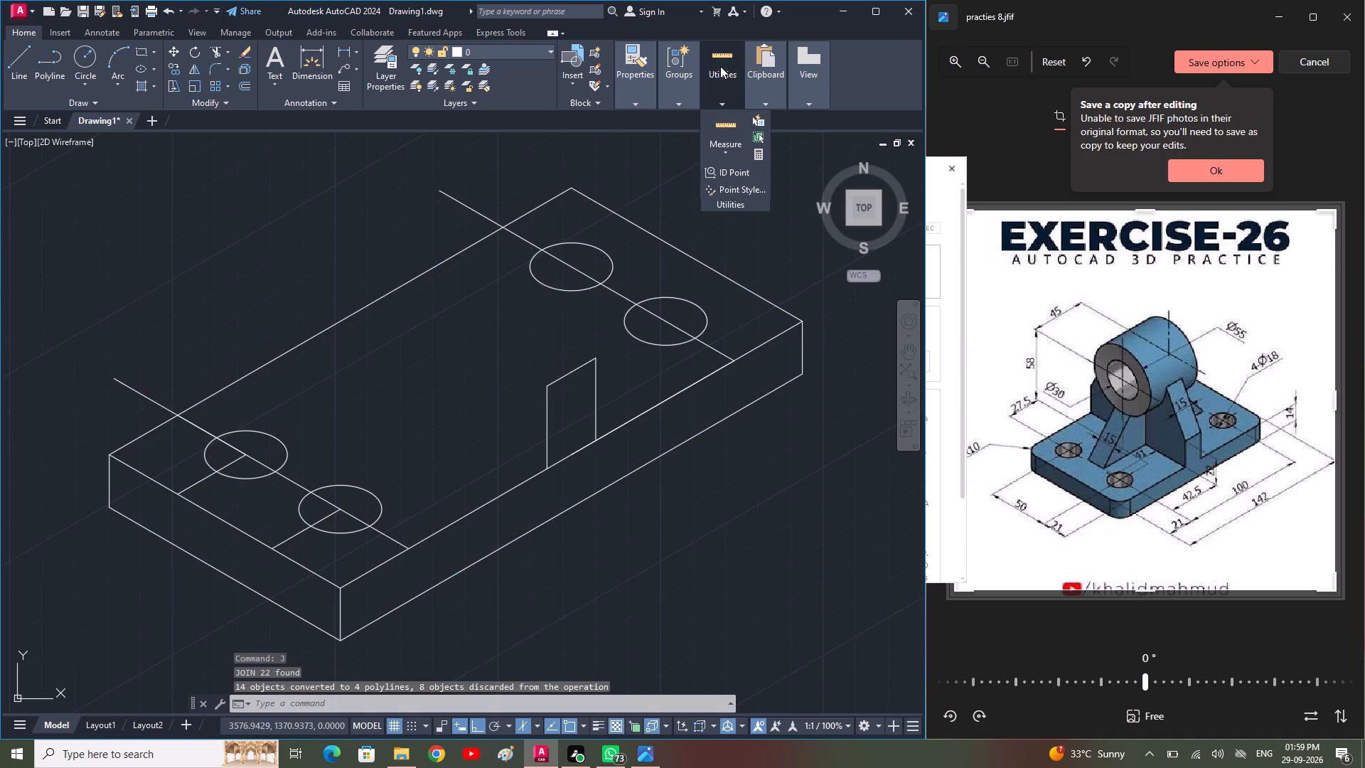
pyautogui.click(718, 121)
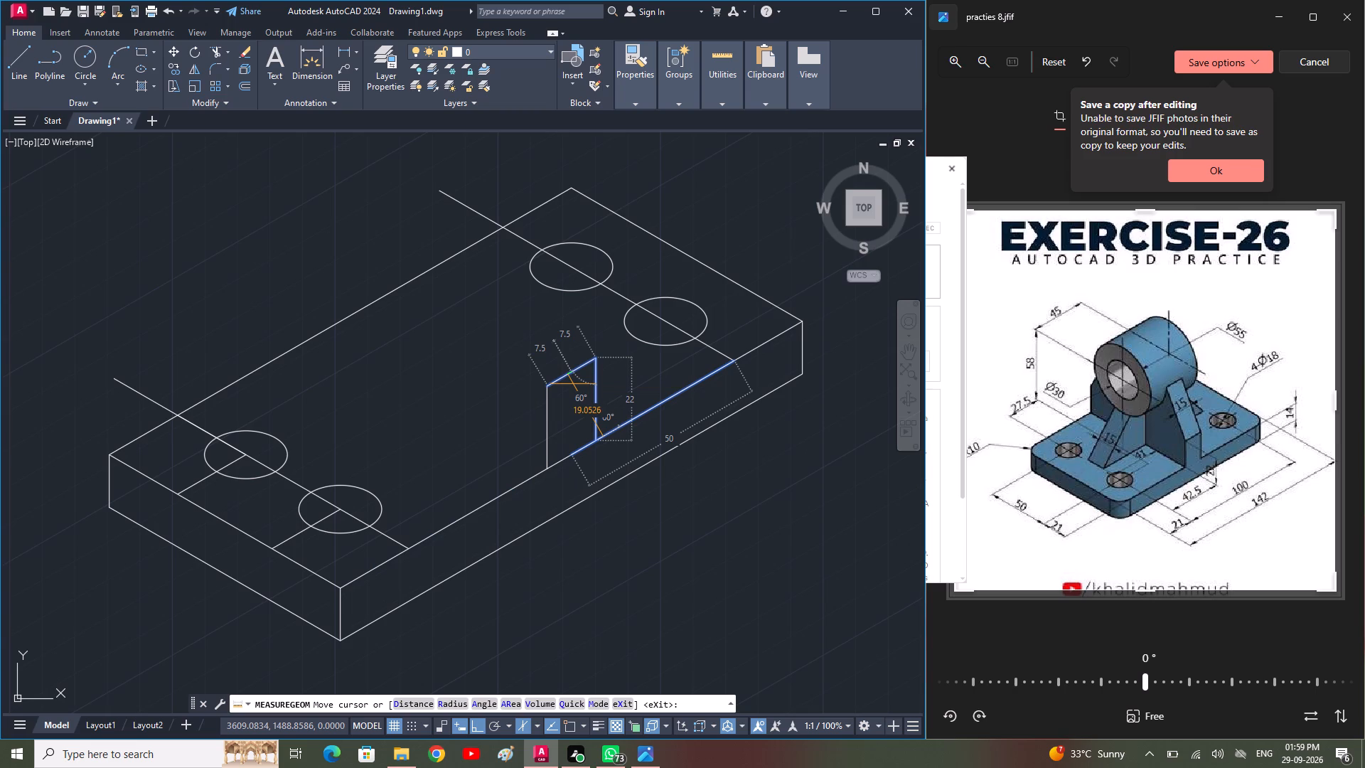
pyautogui.press('Escape')
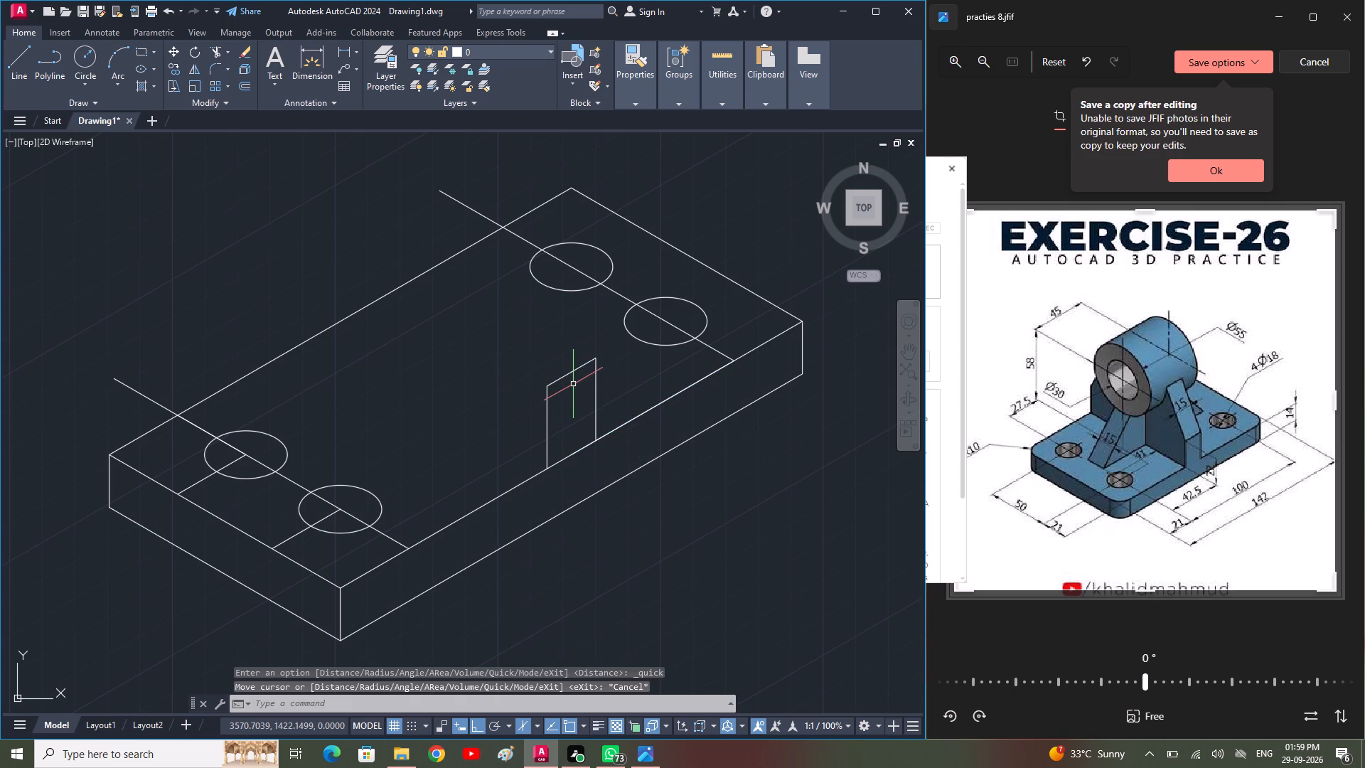
pyautogui.press('Escape')
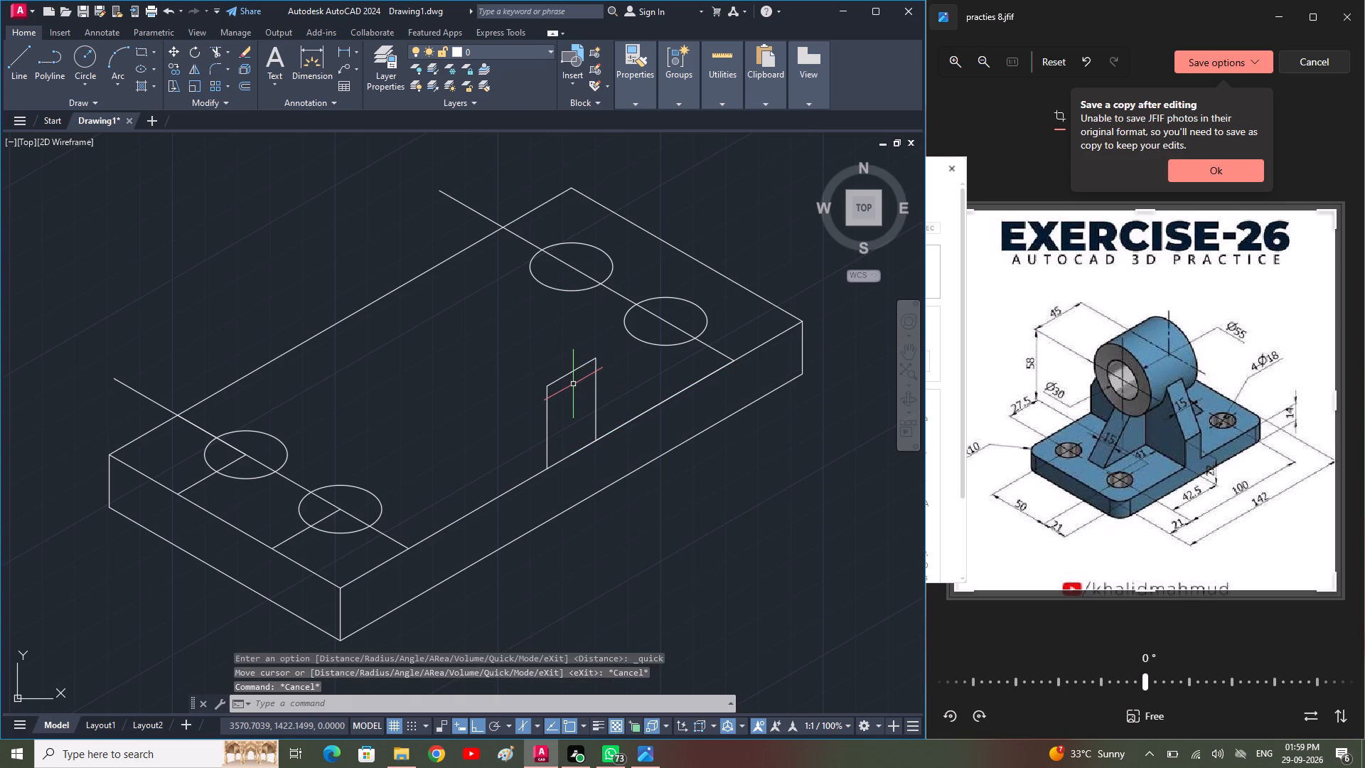
# Draw an isometric centre line across the plate's top face from the midpoint of the rib's base to just past the back edge.
pyautogui.write('l')
pyautogui.press('space')
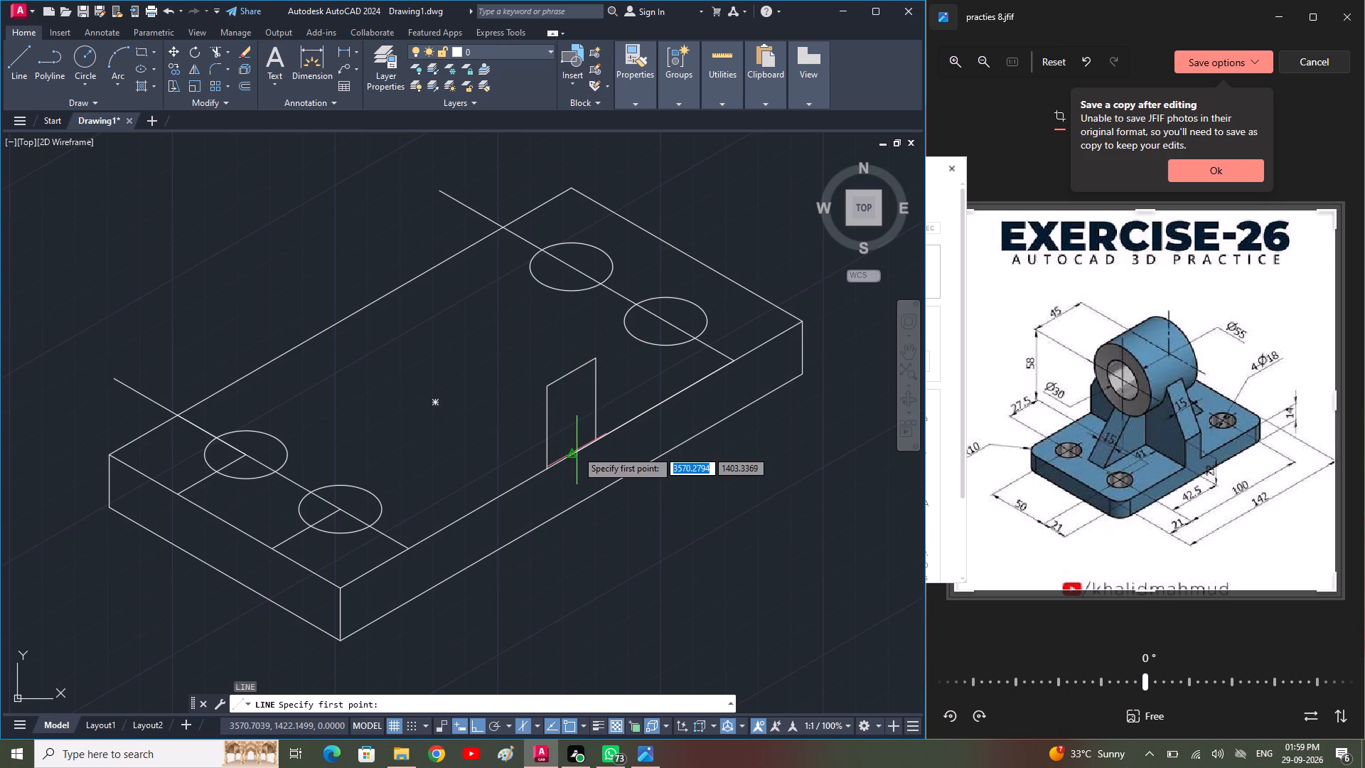
pyautogui.click(572, 455)
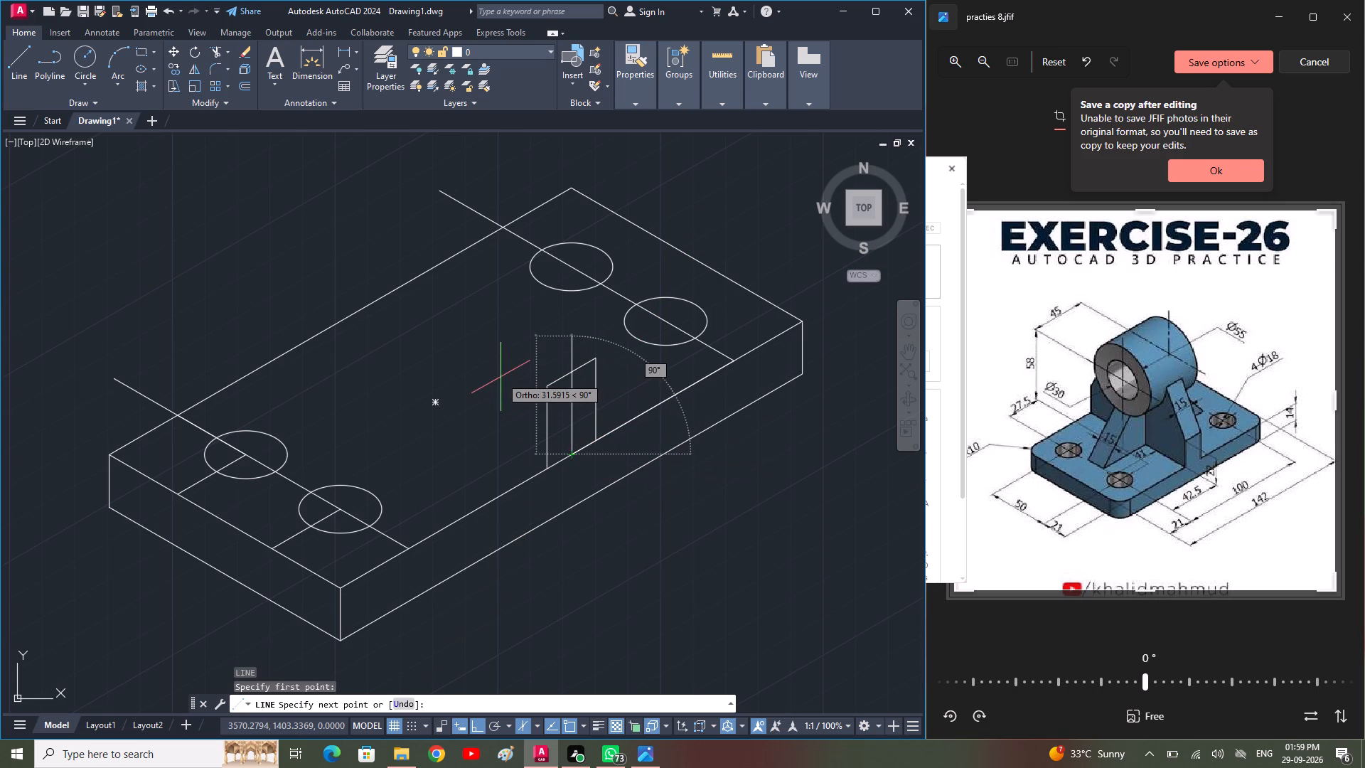
pyautogui.press('F5')
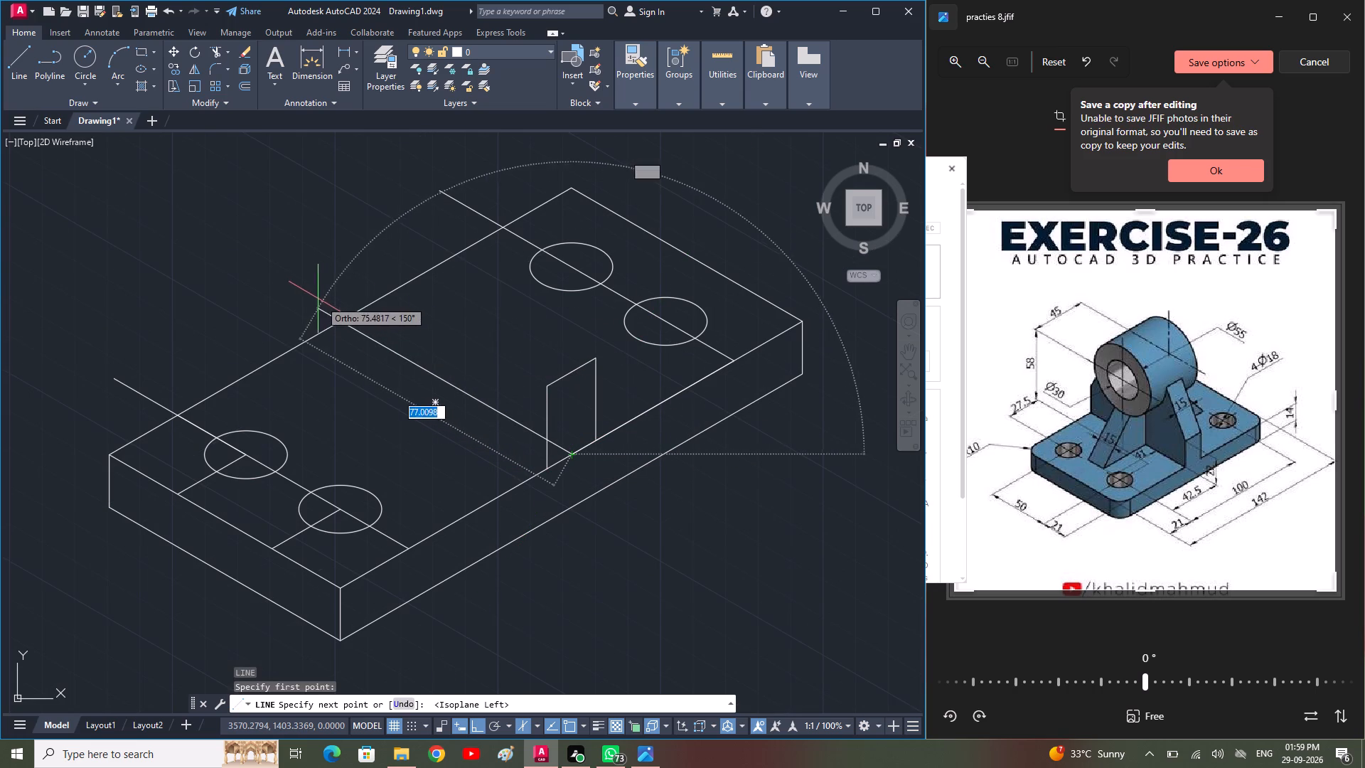
pyautogui.click(311, 294)
pyautogui.press('space')
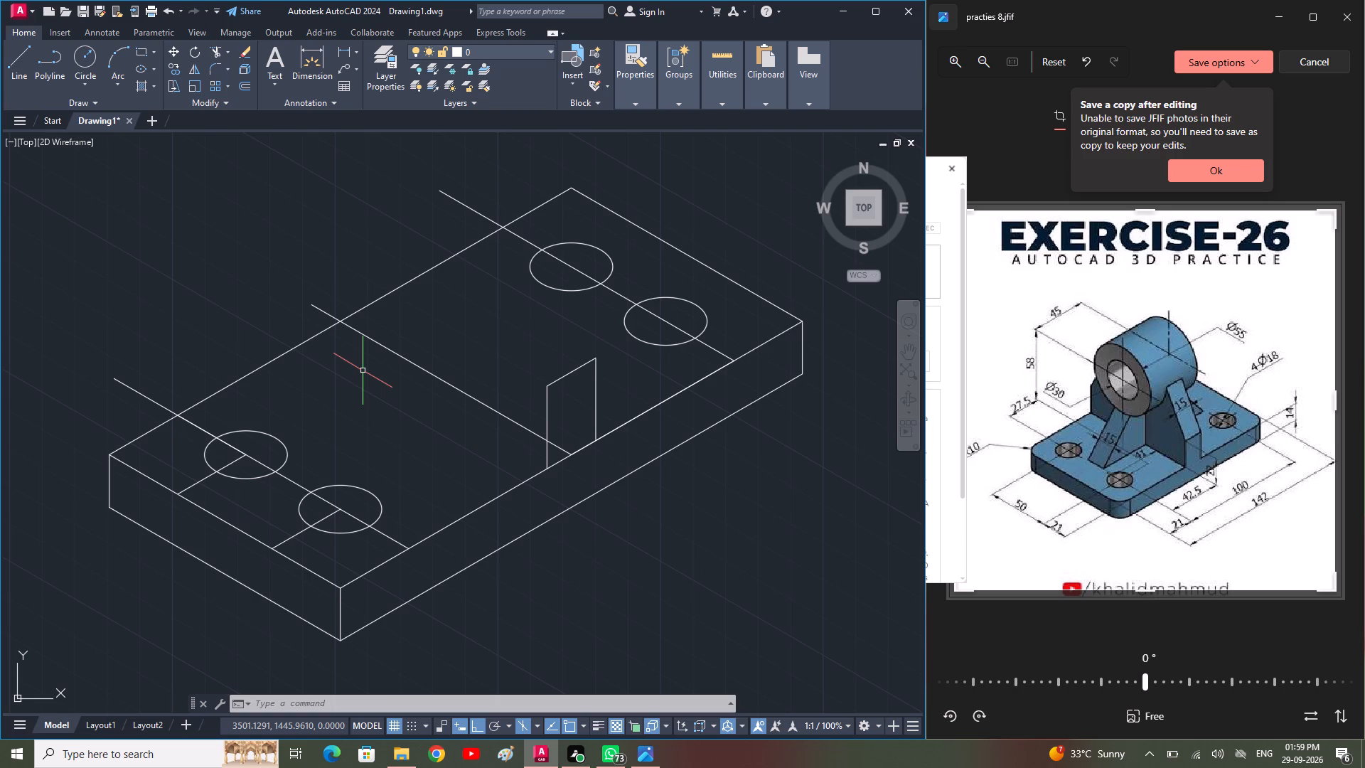
# Draw connected line segments from the centre line's midpoint, 7.5 toward the front edge and 15 back along it, continuing in the top isoplane.
pyautogui.write('l')
pyautogui.press('space')
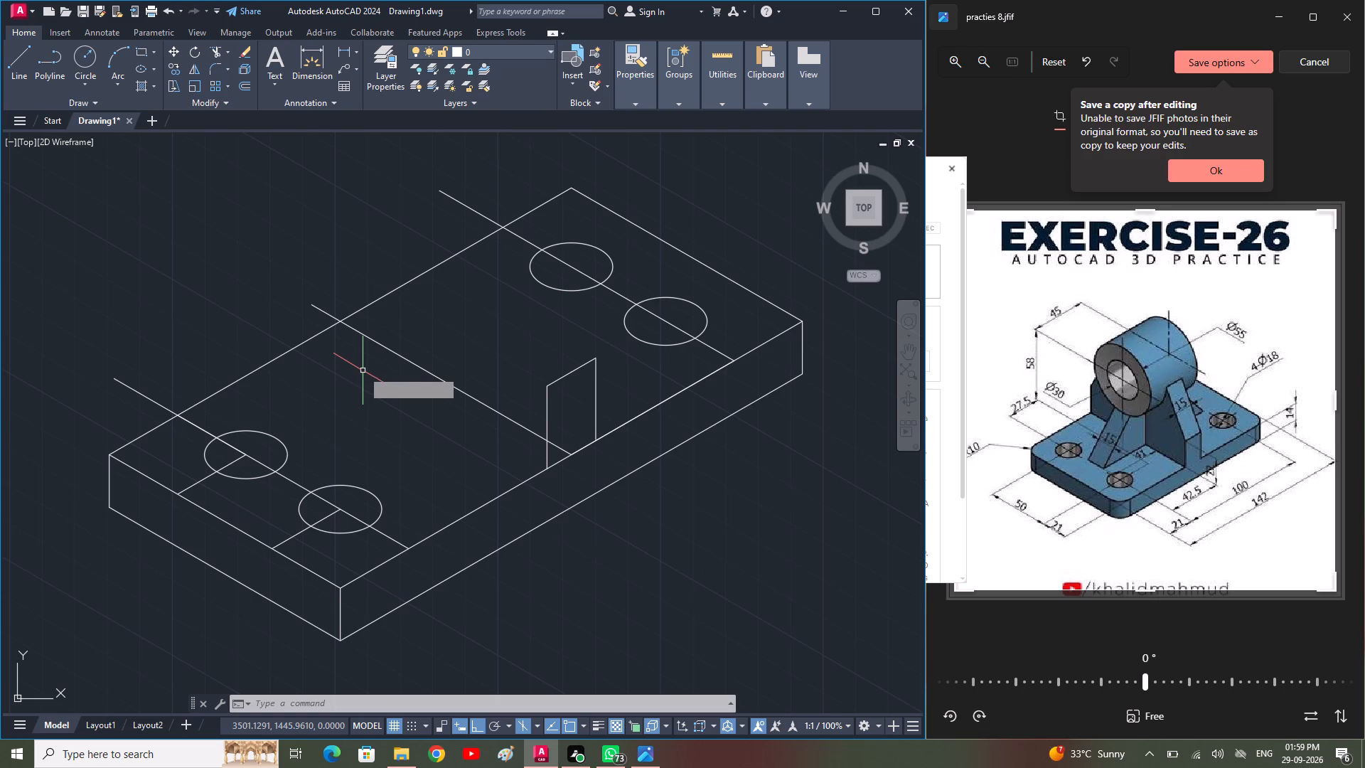
pyautogui.click(444, 375)
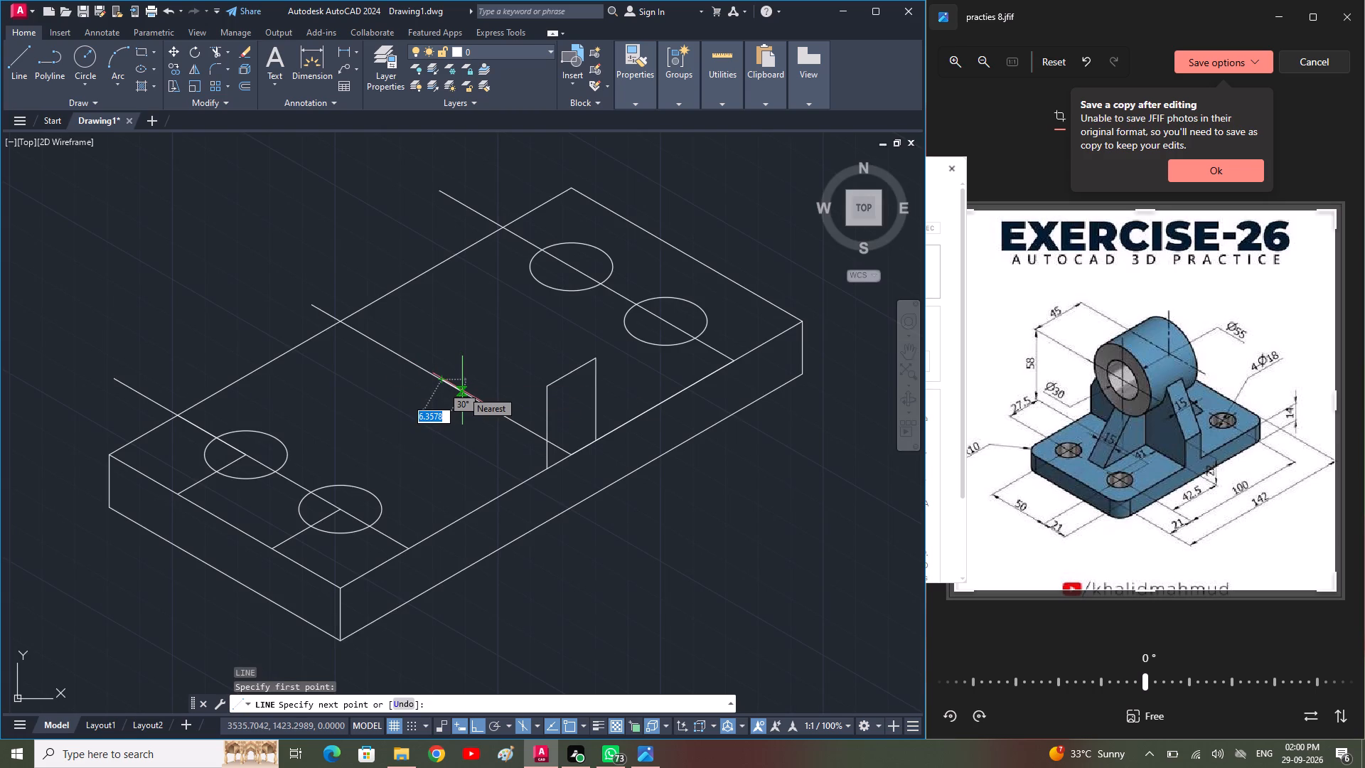
pyautogui.write('7.5')
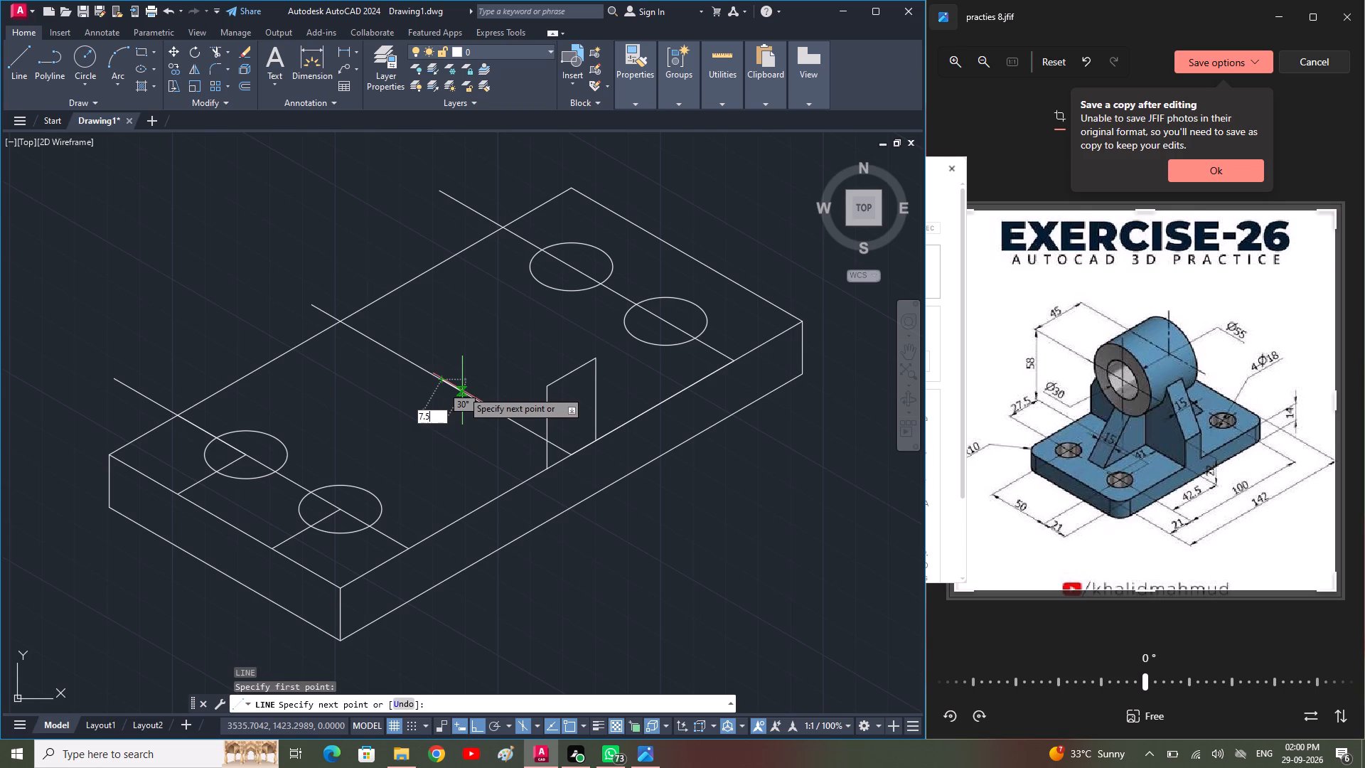
pyautogui.press('Return')
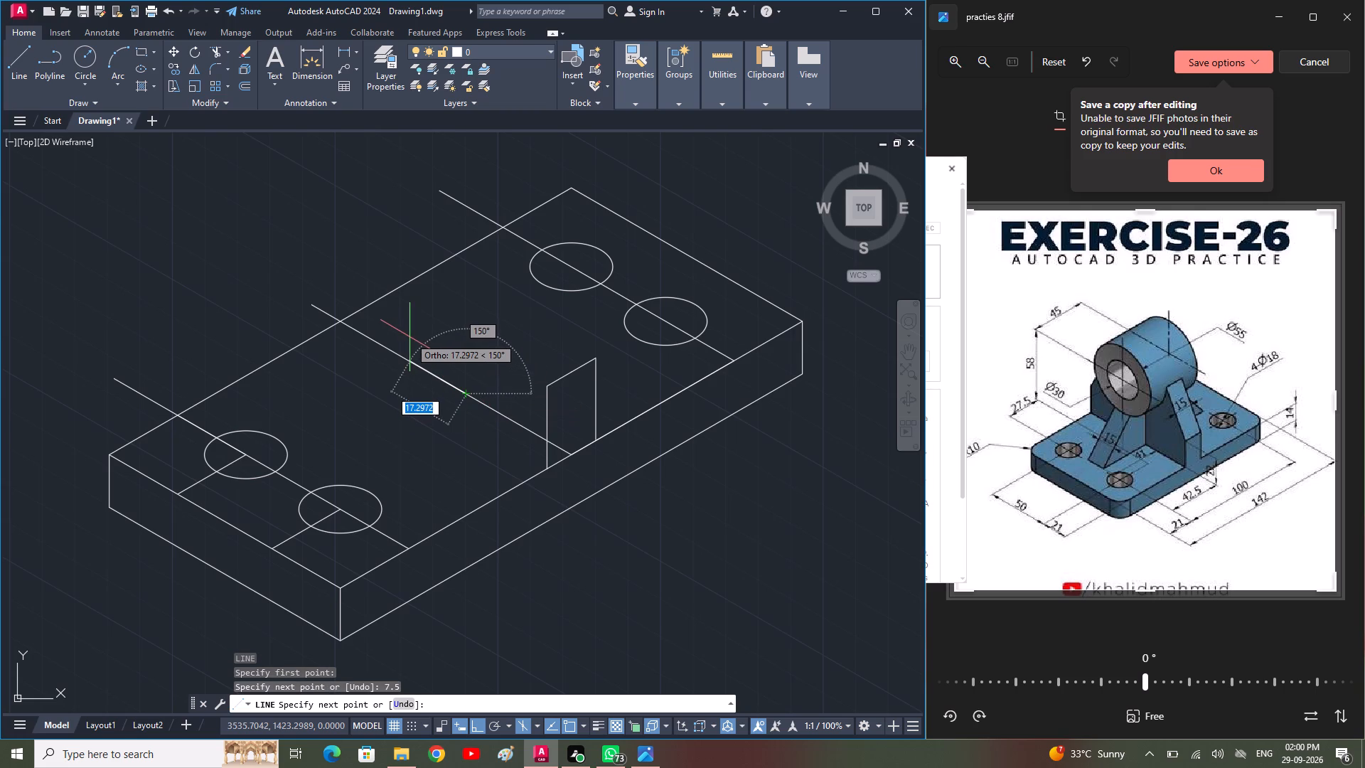
pyautogui.write('15')
pyautogui.press('Return')
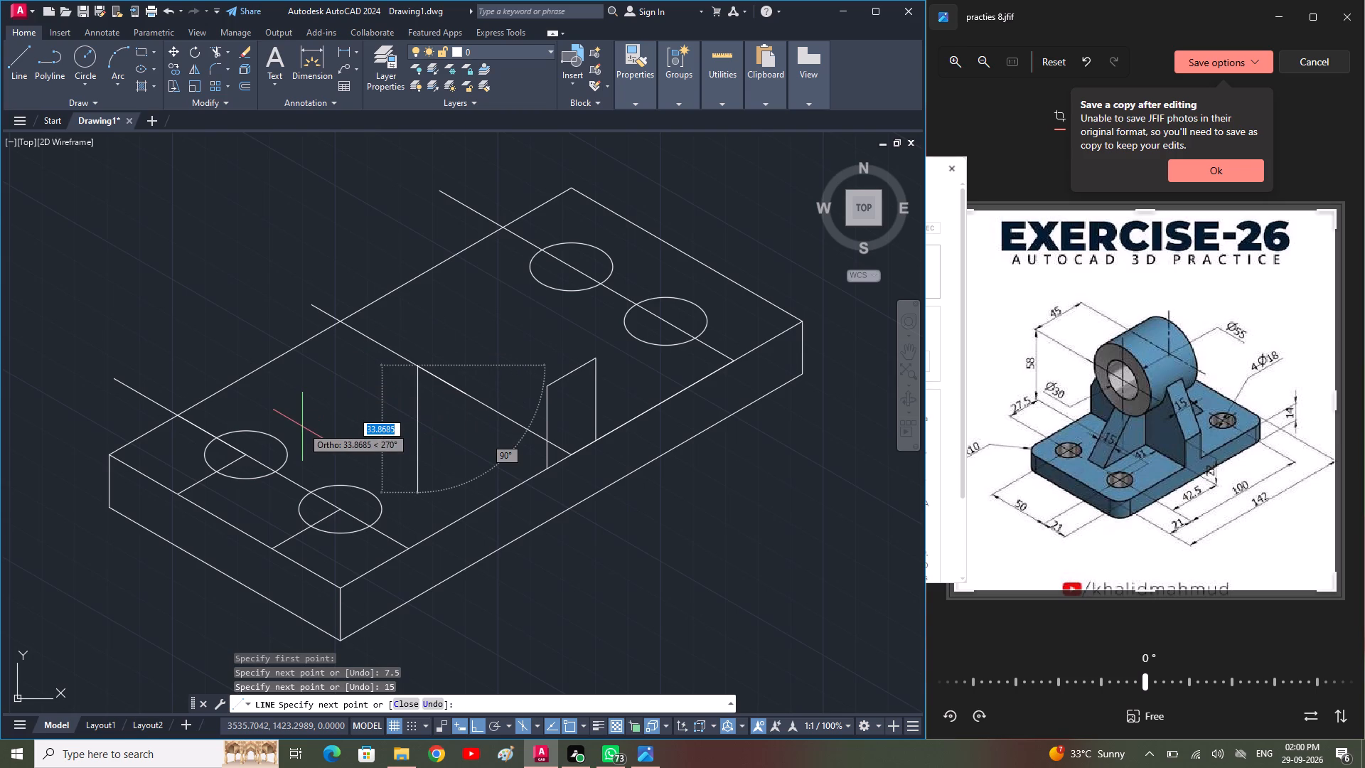
pyautogui.press('F5')
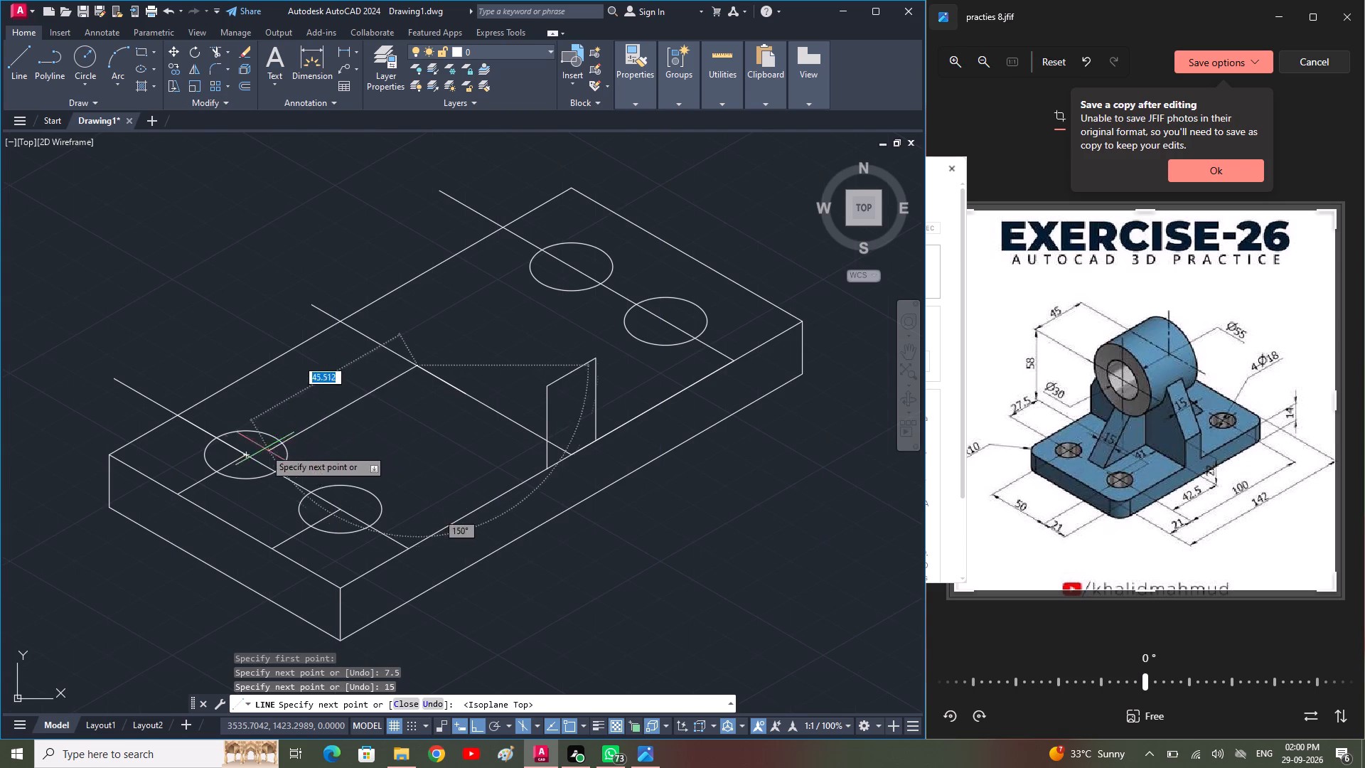
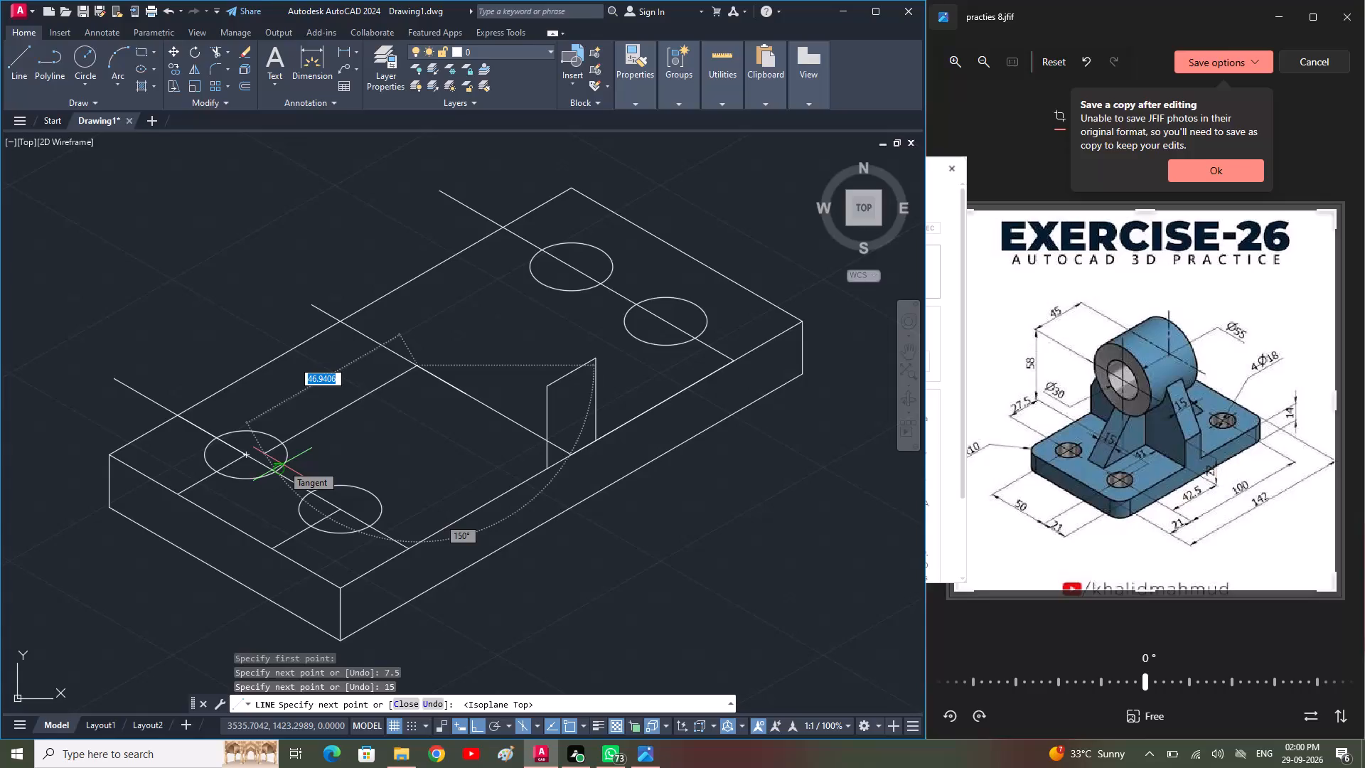
# Draw a line 35.5 from the plate's near top corner along its short edge, continuing parallel to the long edges just past the middle centre line.
pyautogui.press('Escape')
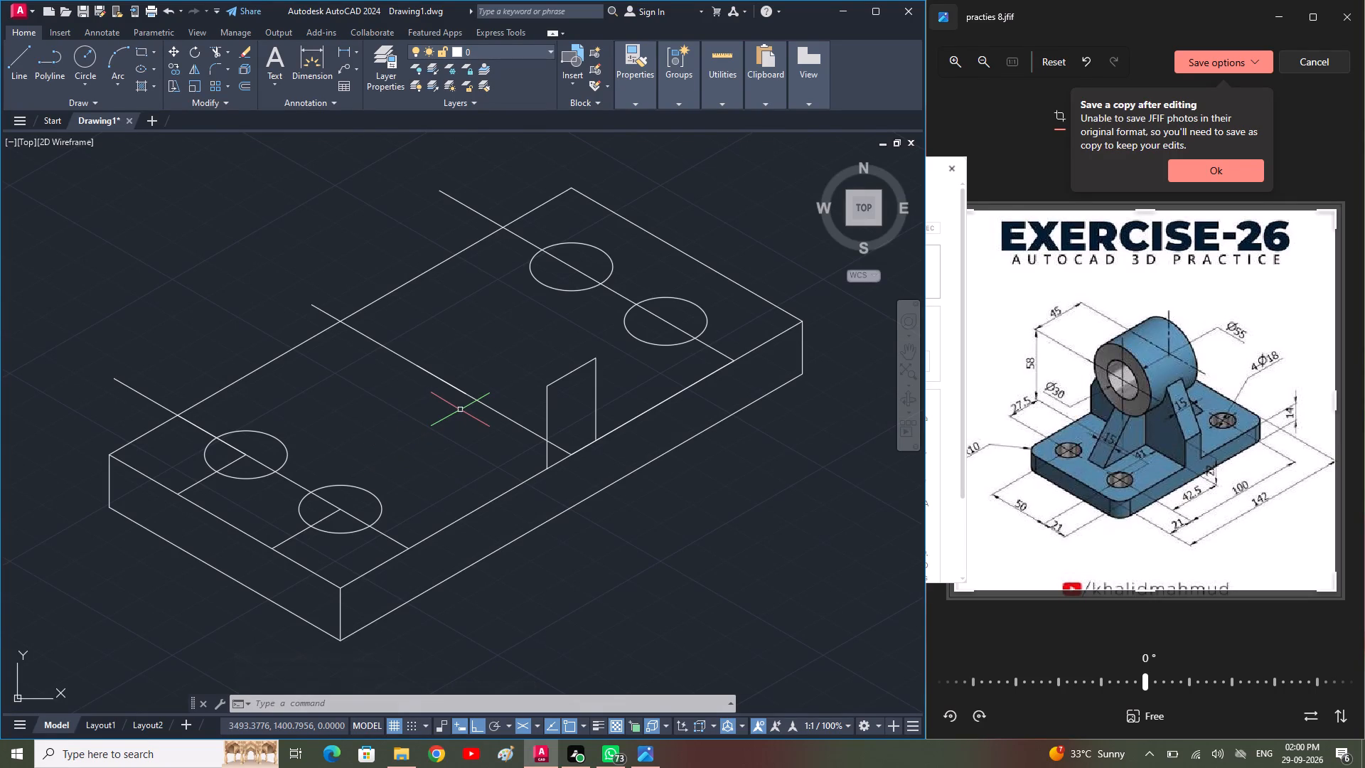
pyautogui.write('l')
pyautogui.press('space')
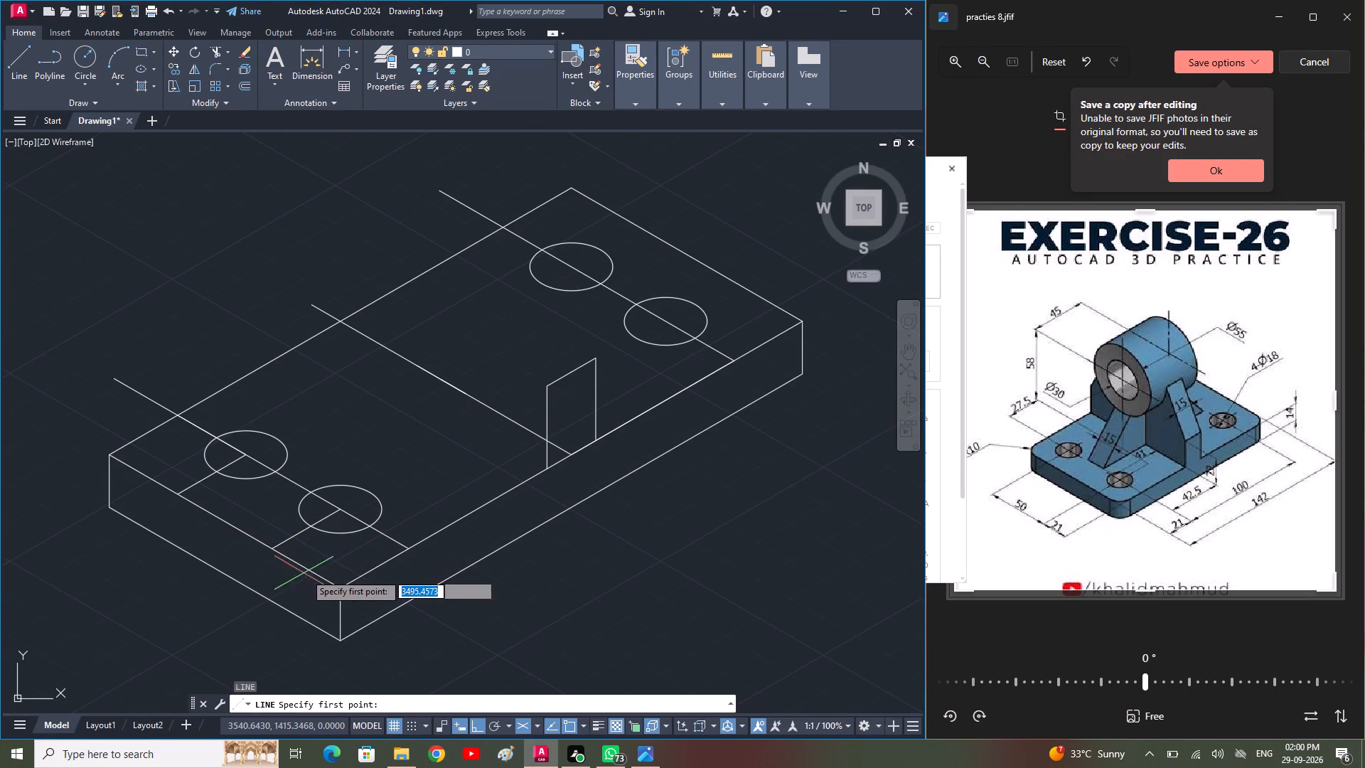
pyautogui.click(338, 585)
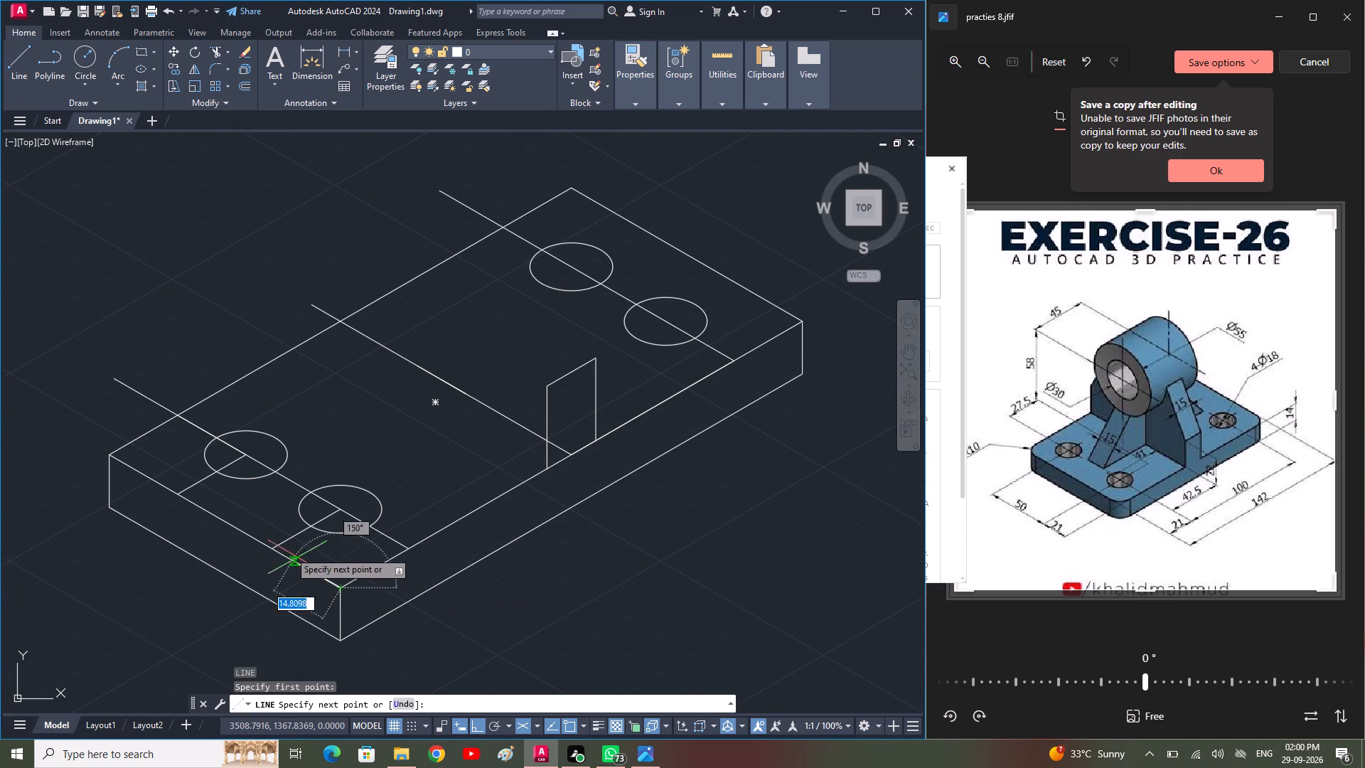
pyautogui.write('35.5')
pyautogui.press('Return')
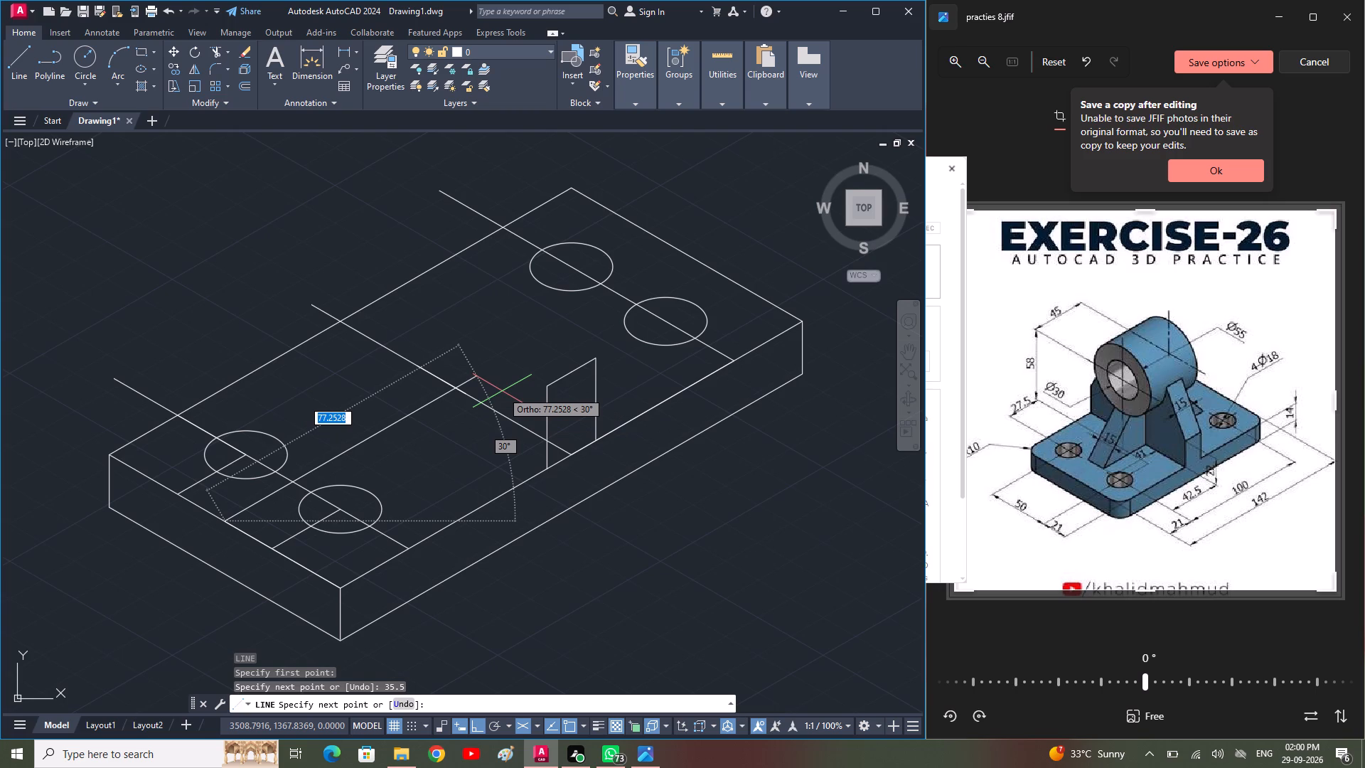
pyautogui.click(512, 385)
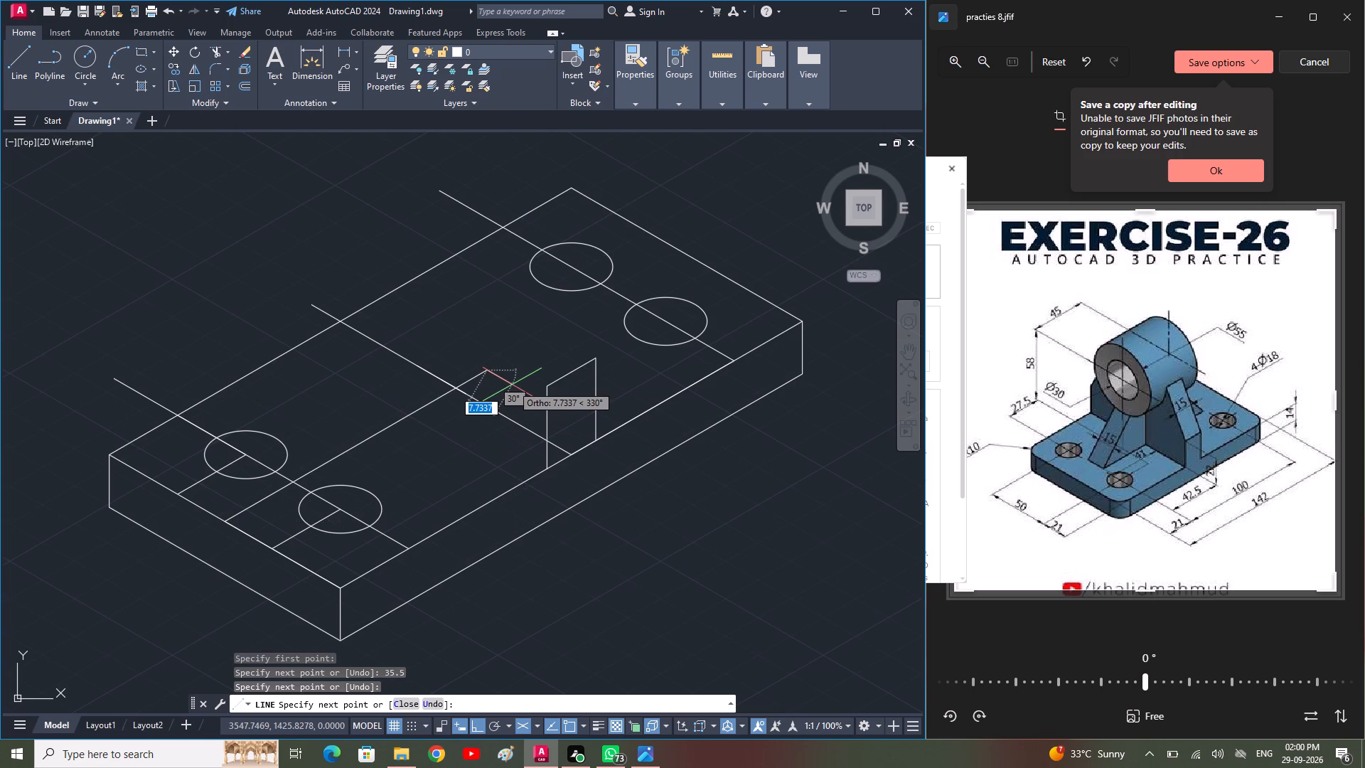
pyautogui.press('space')
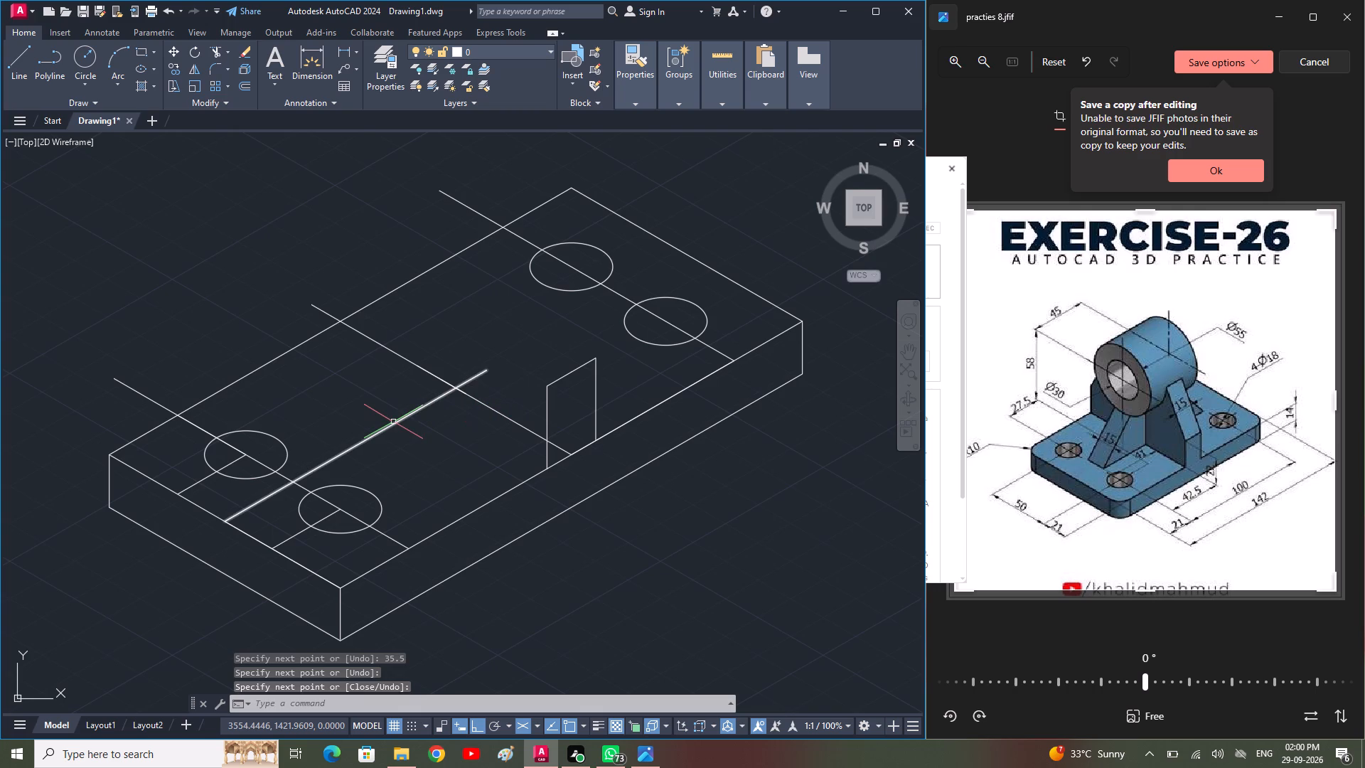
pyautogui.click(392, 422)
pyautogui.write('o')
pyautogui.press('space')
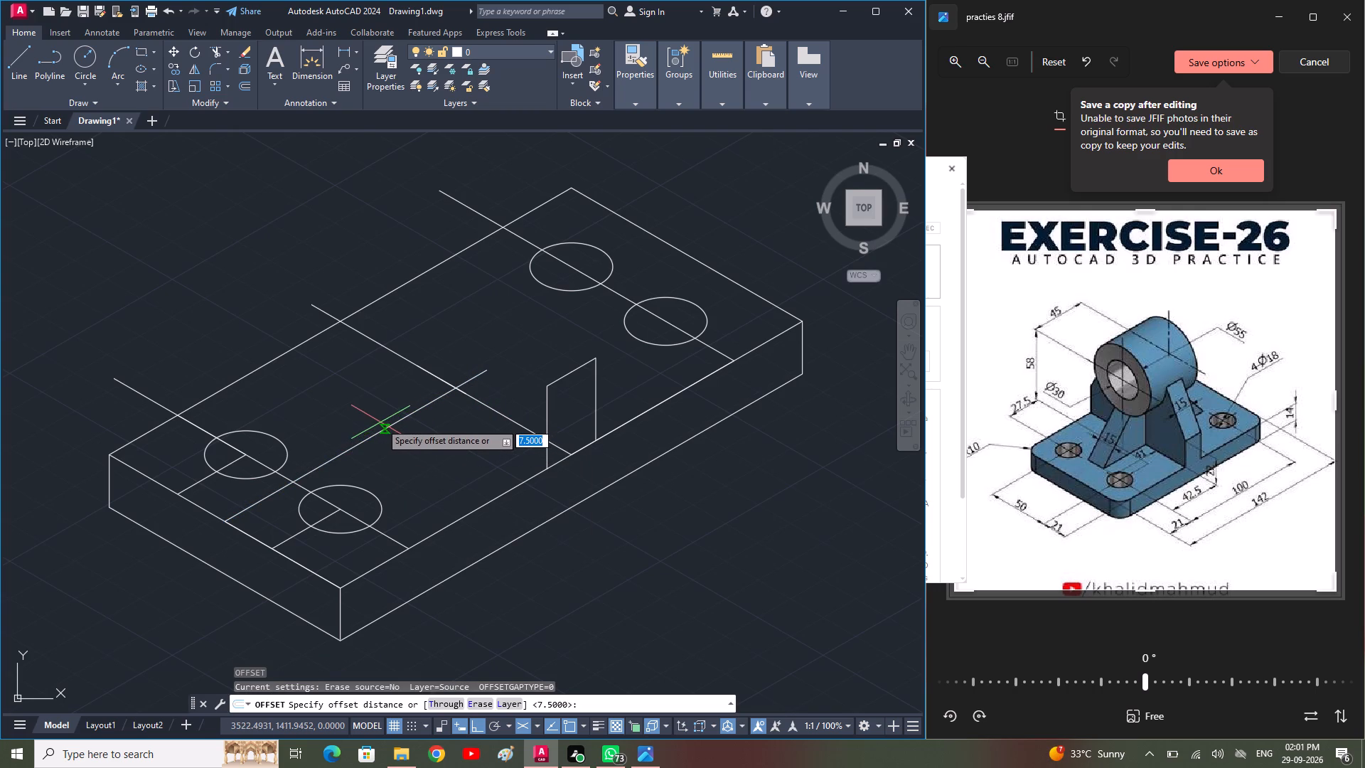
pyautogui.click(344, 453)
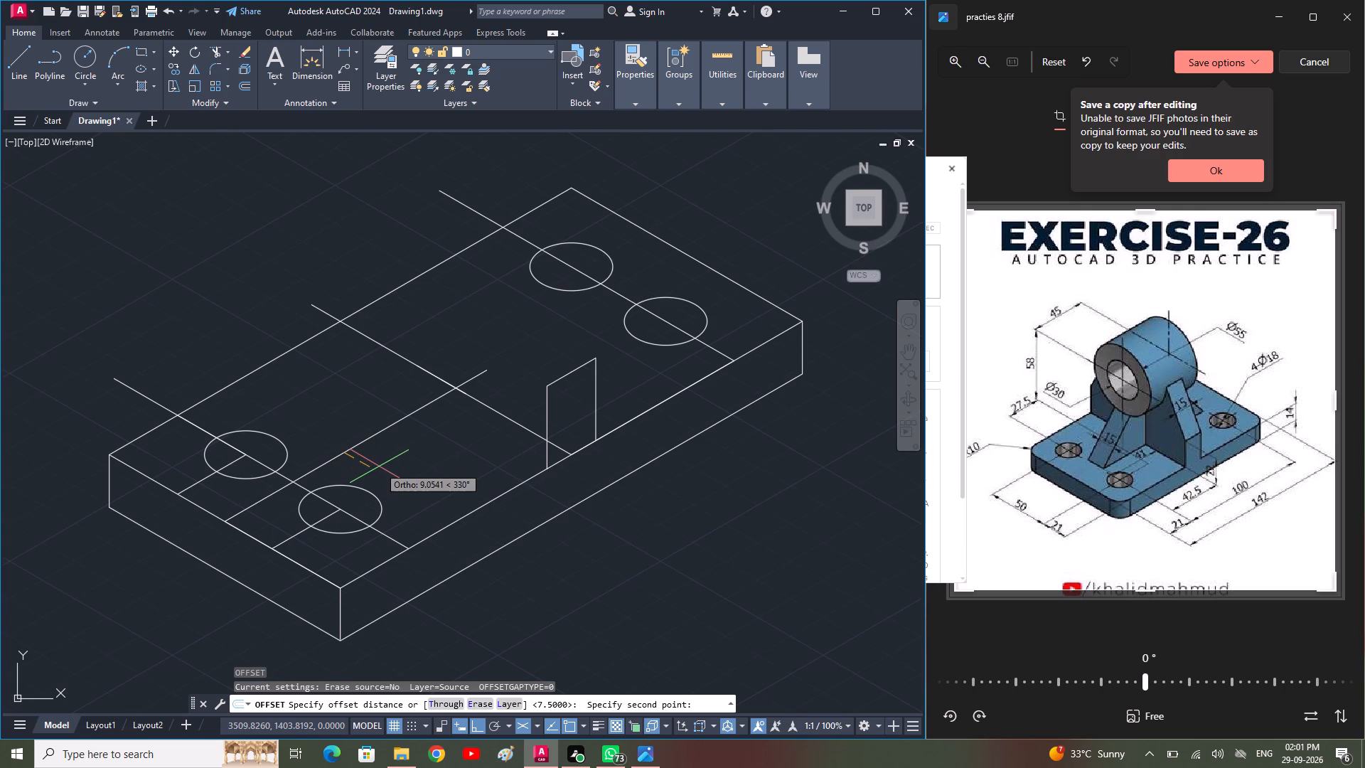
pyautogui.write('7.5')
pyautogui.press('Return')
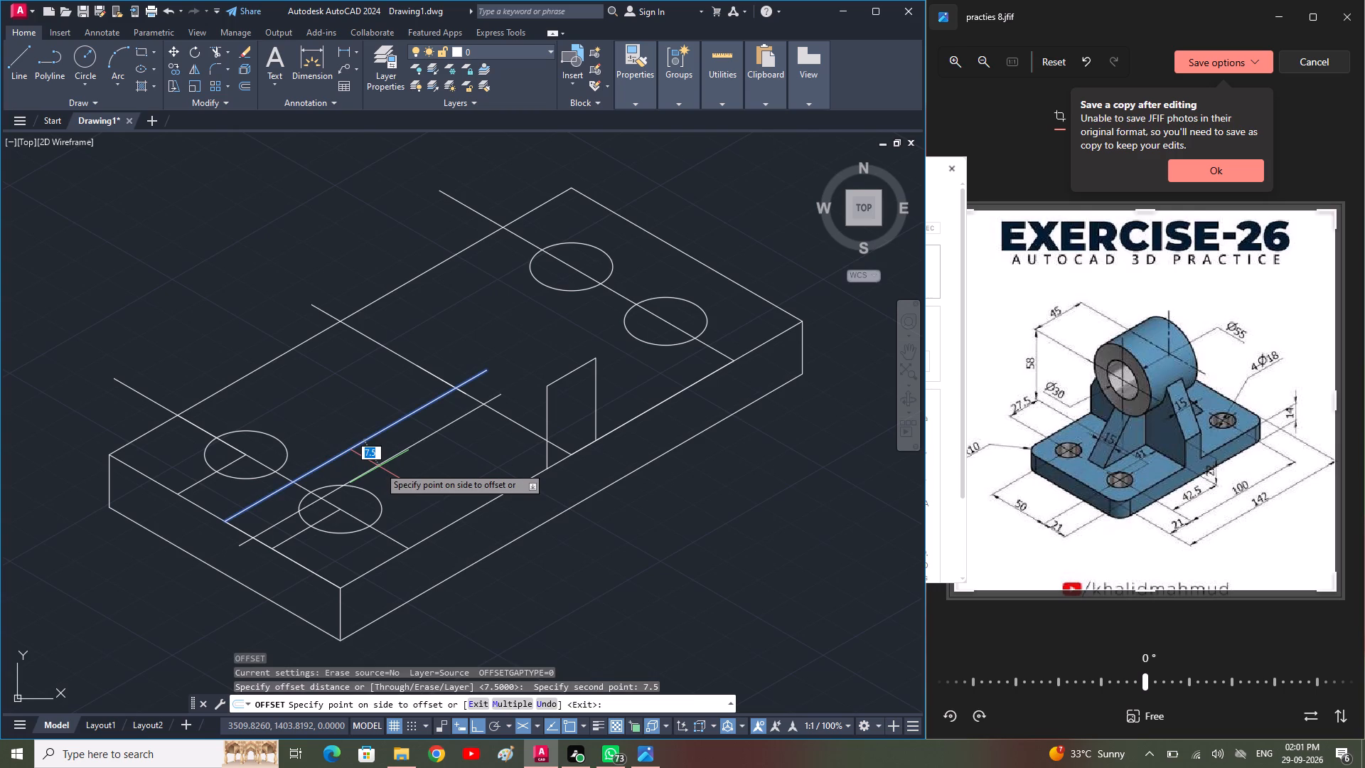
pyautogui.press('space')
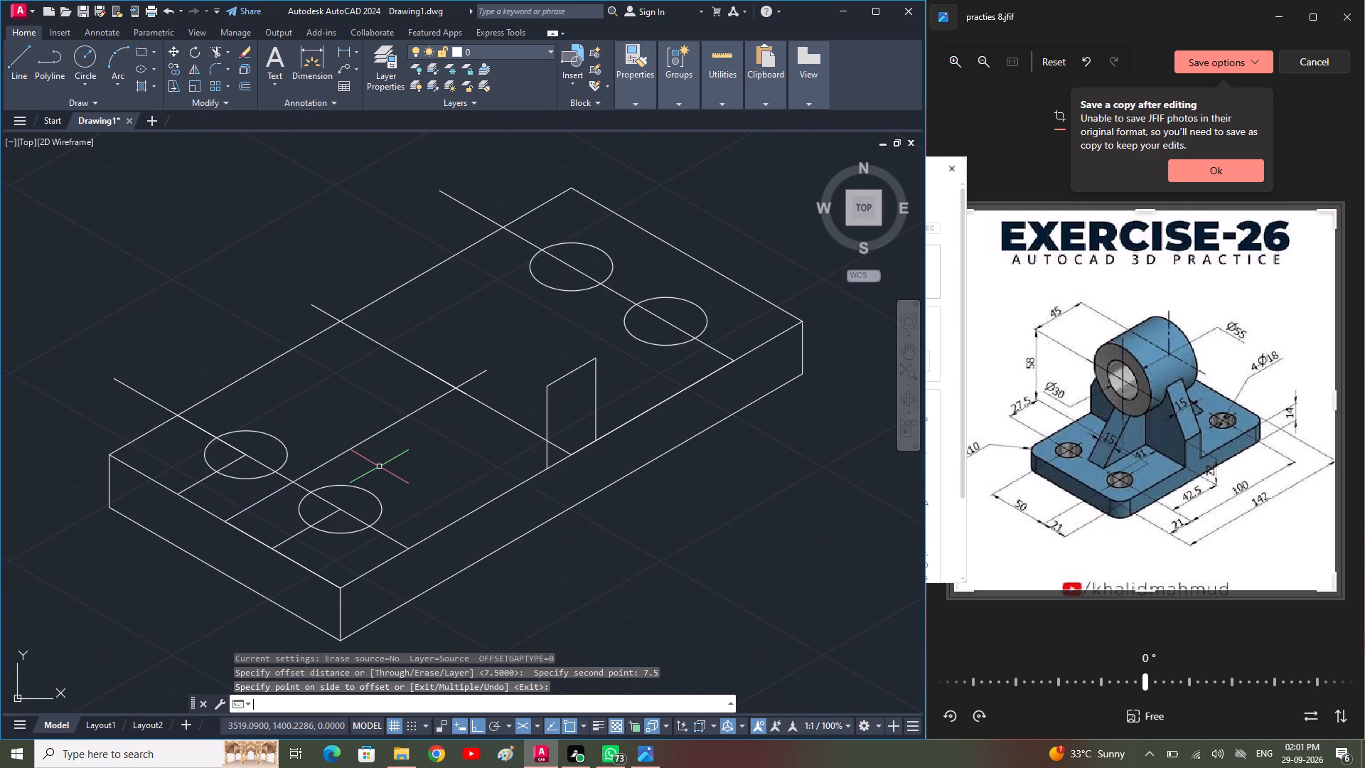
# Offset the new lengthwise line by 7.5 to both sides.
pyautogui.click(377, 433)
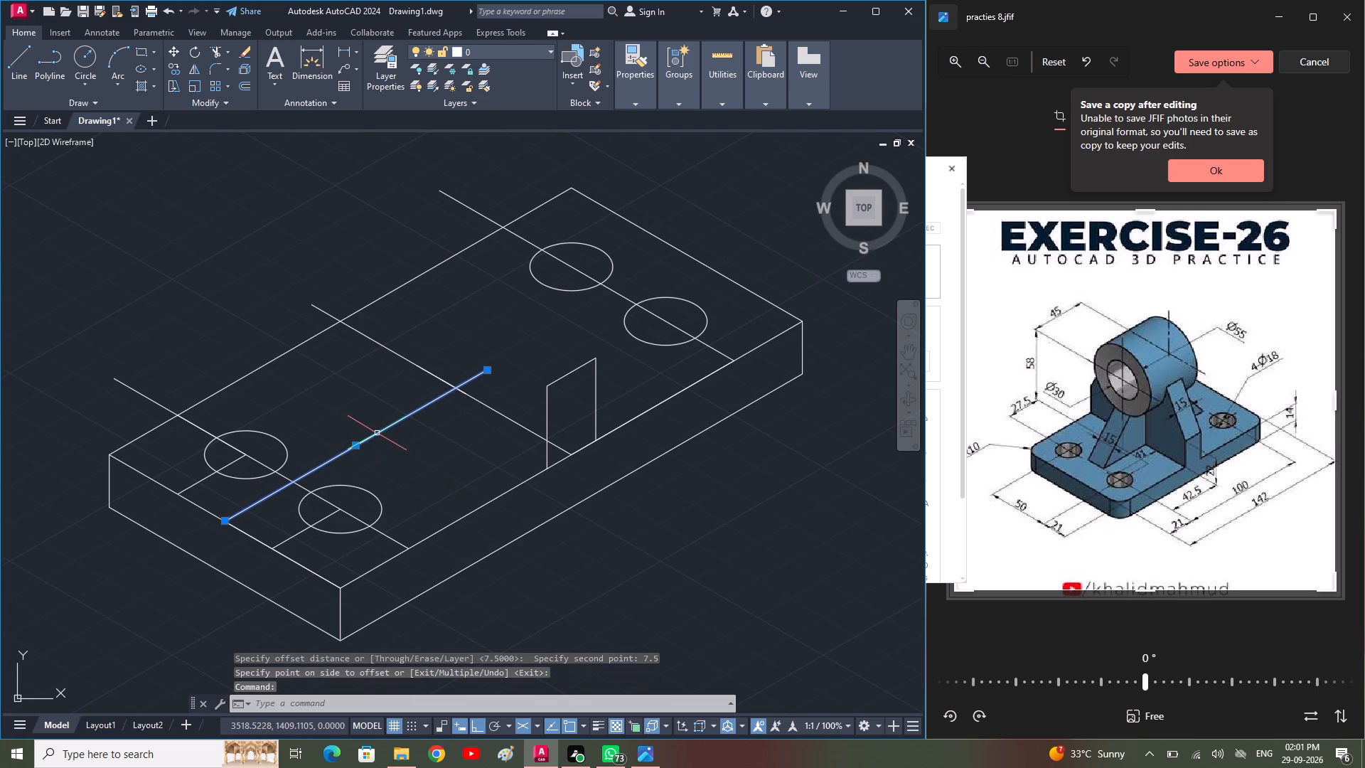
pyautogui.write('o')
pyautogui.press('space')
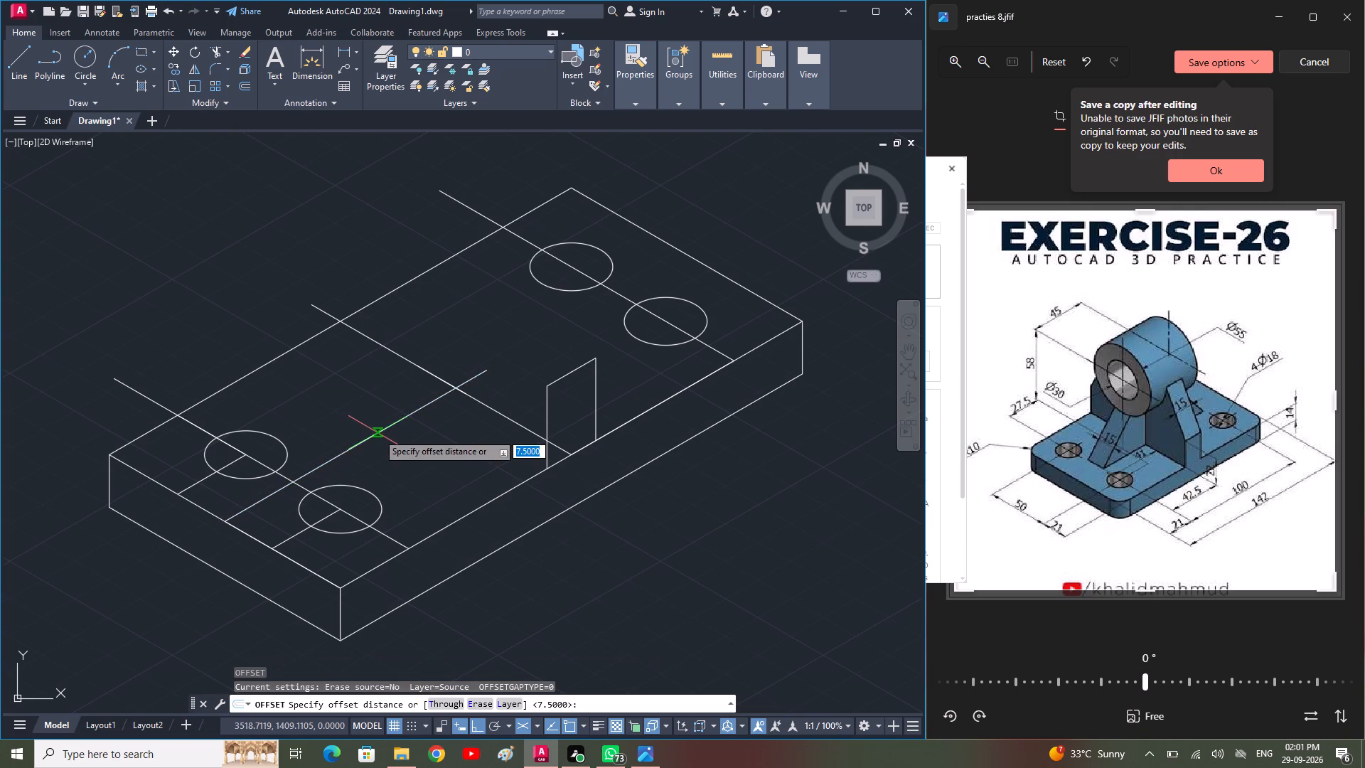
pyautogui.click(378, 433)
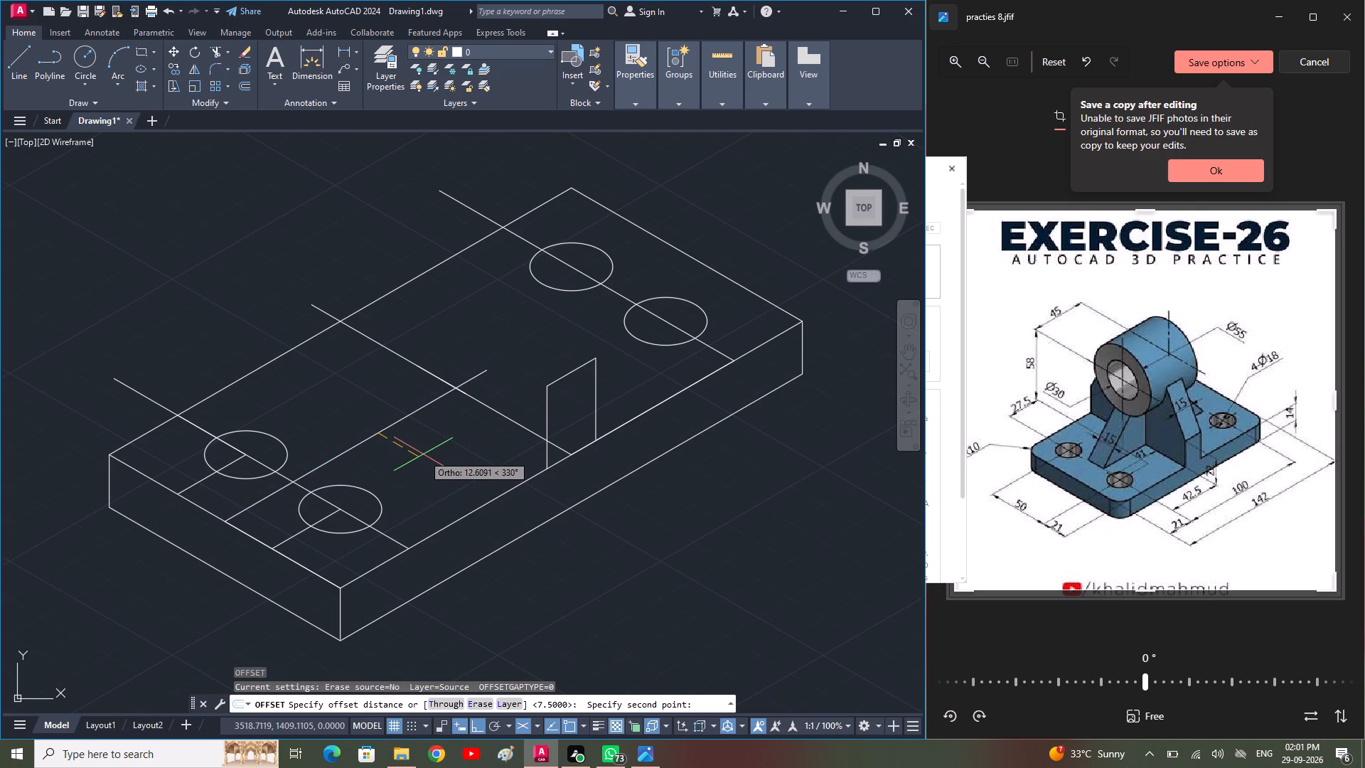
pyautogui.press('7')
pyautogui.press('.')
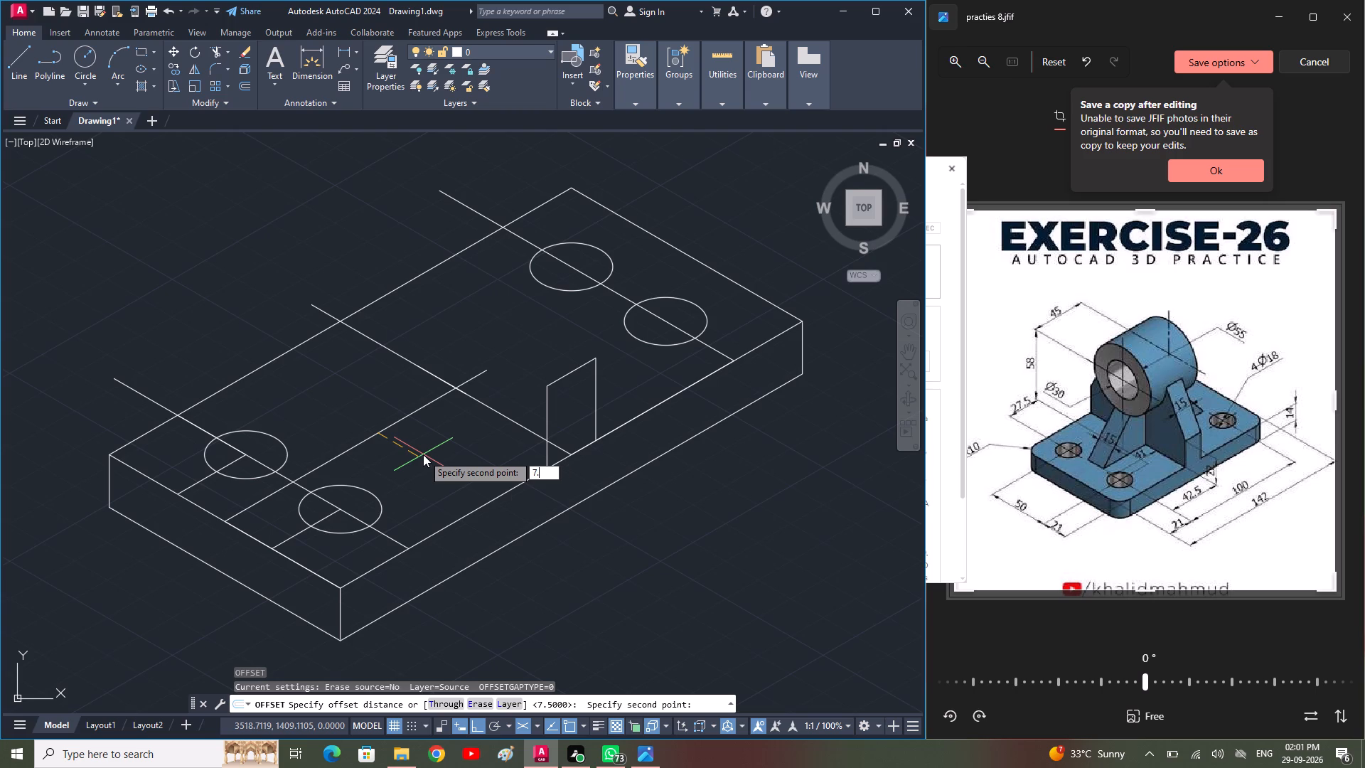
pyautogui.press('5')
pyautogui.press('space')
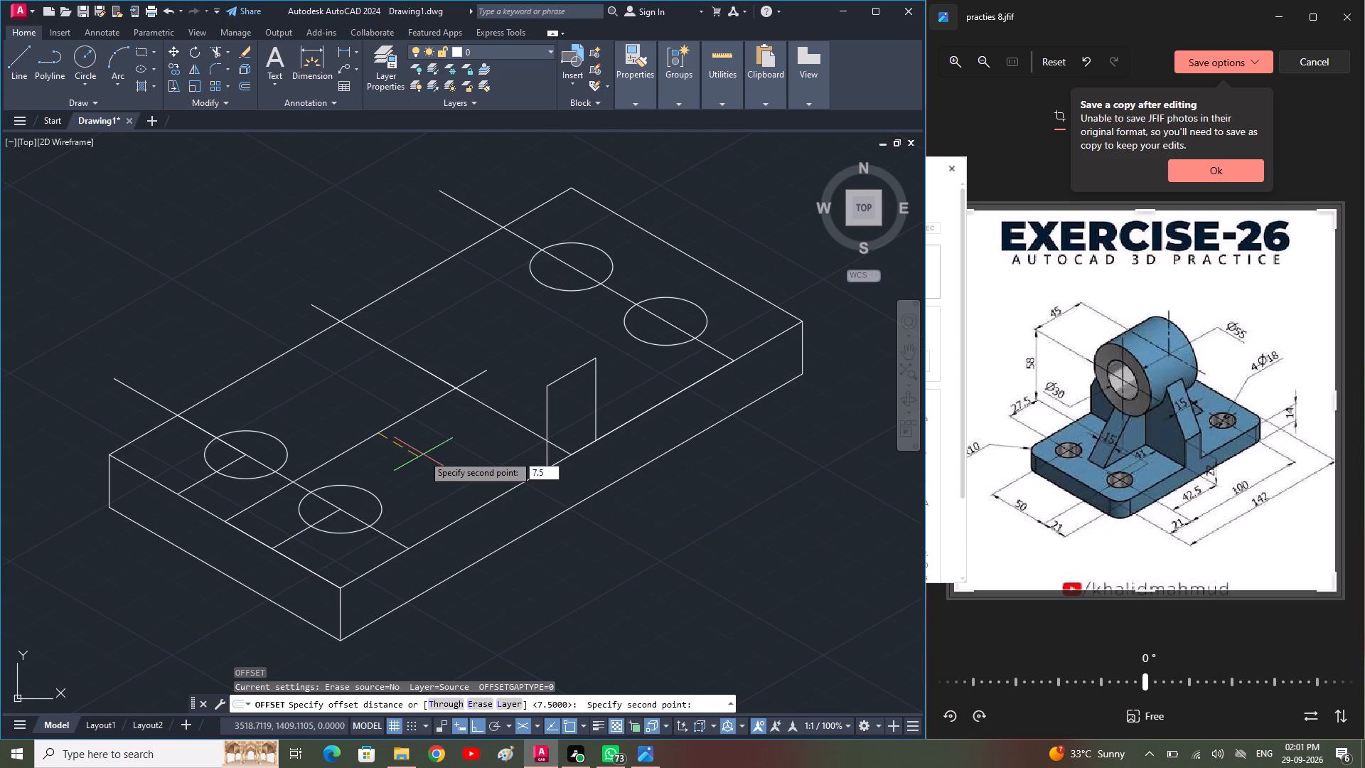
pyautogui.click(423, 454)
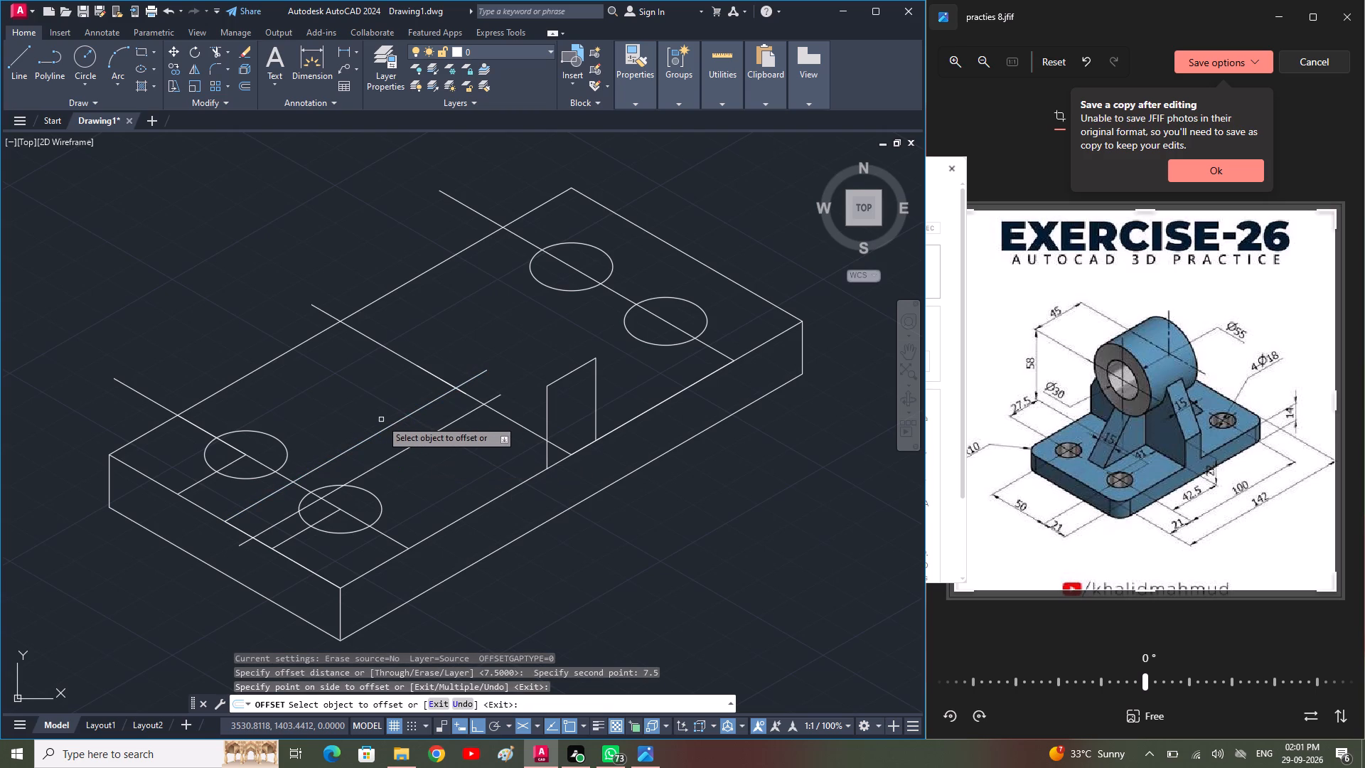
pyautogui.click(385, 431)
pyautogui.click(360, 414)
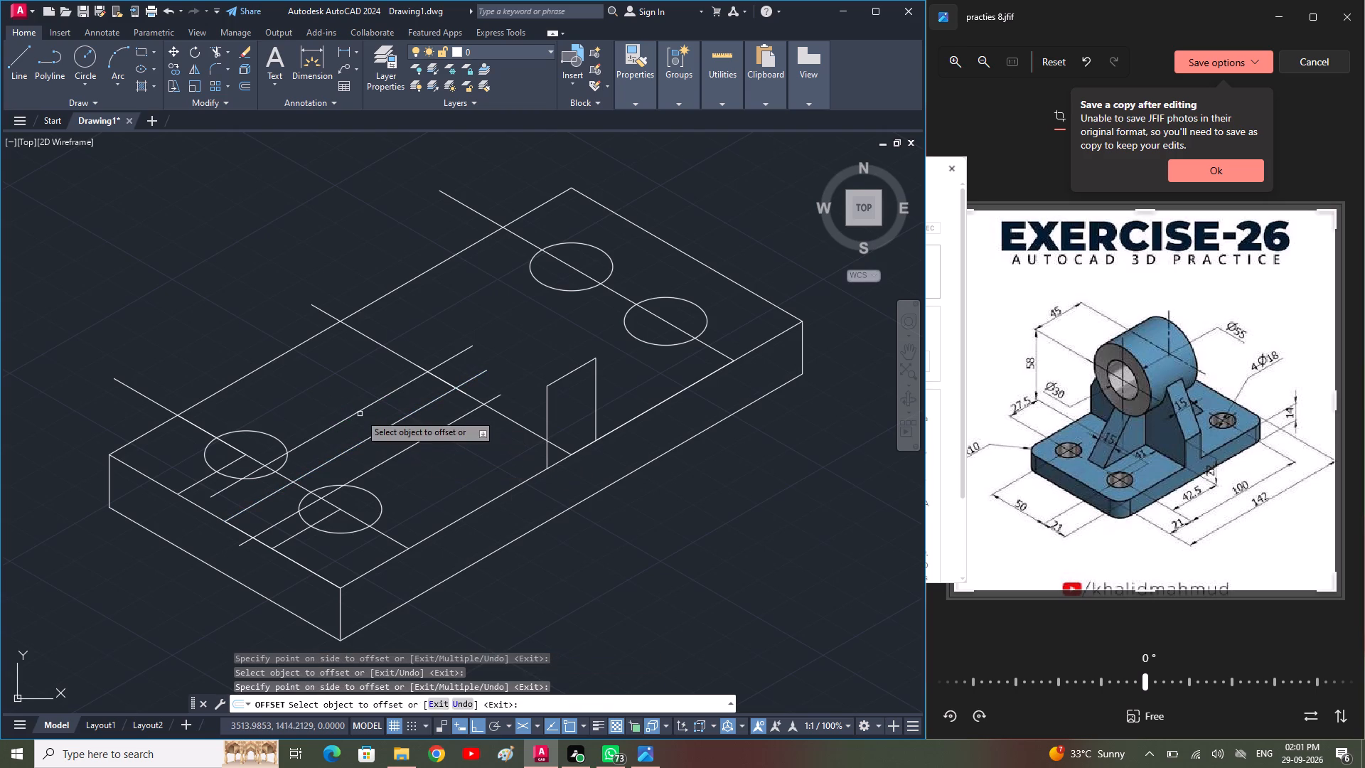
pyautogui.press('space')
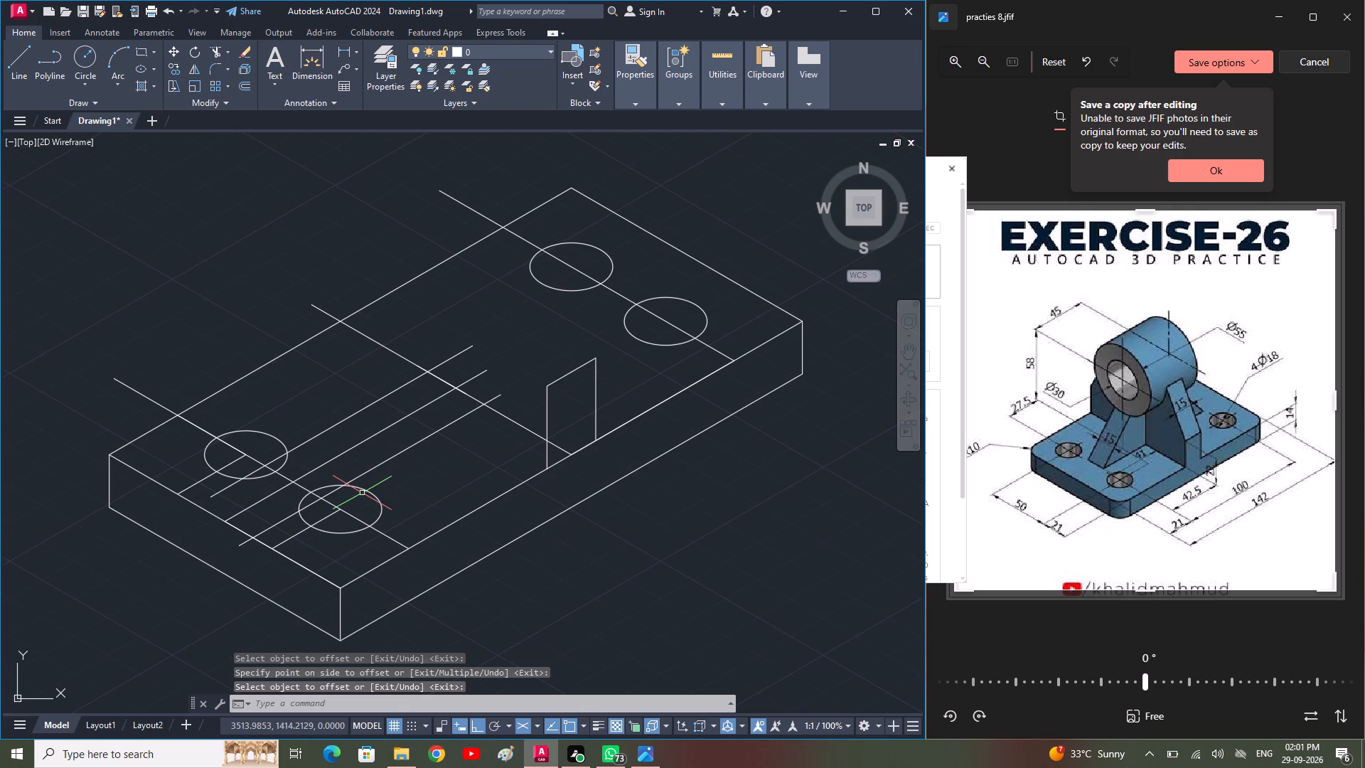
# Trim the three parallel lines' ends beyond the near hole pair's centre line, along with the front hole's leftover construction line.
pyautogui.write('tr')
pyautogui.press('space')
pyautogui.scroll(1, 245, 471)
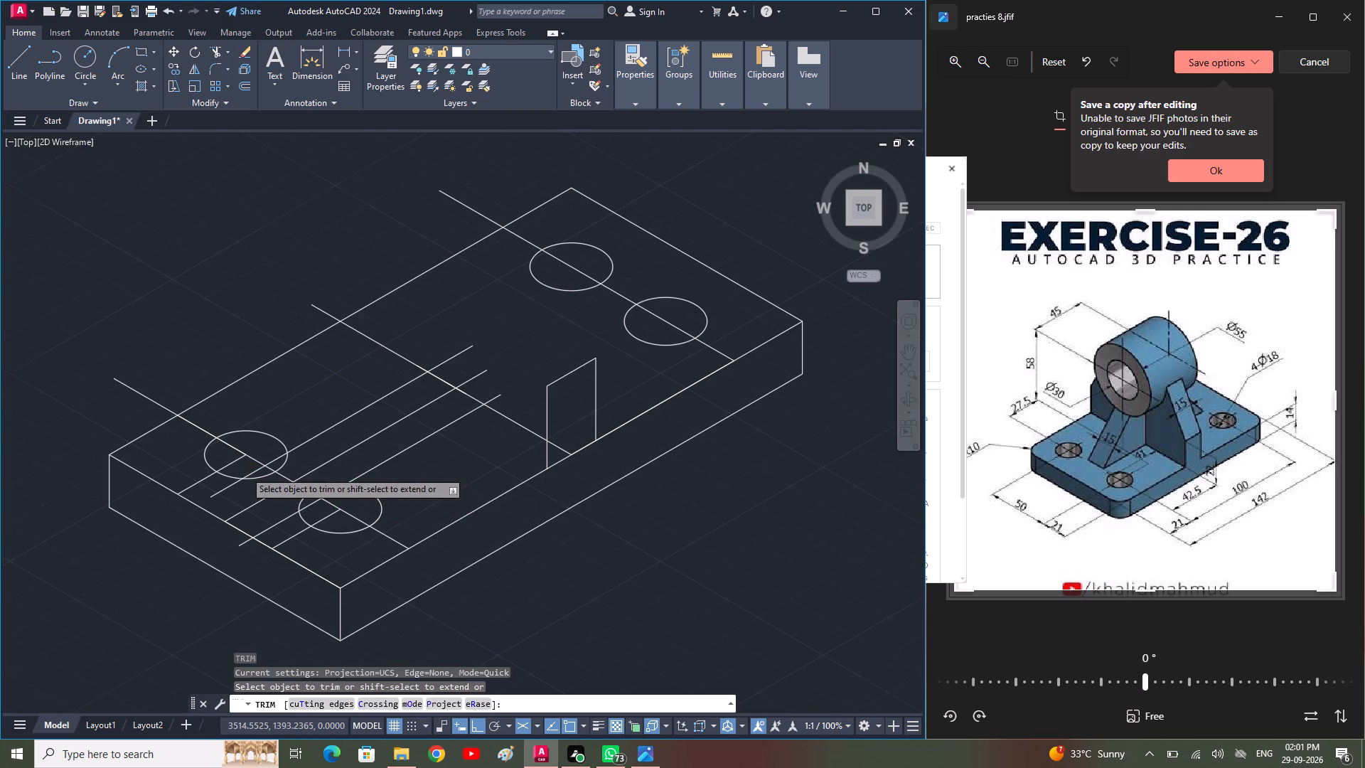
pyautogui.moveTo(206, 485); pyautogui.dragTo(320, 572)
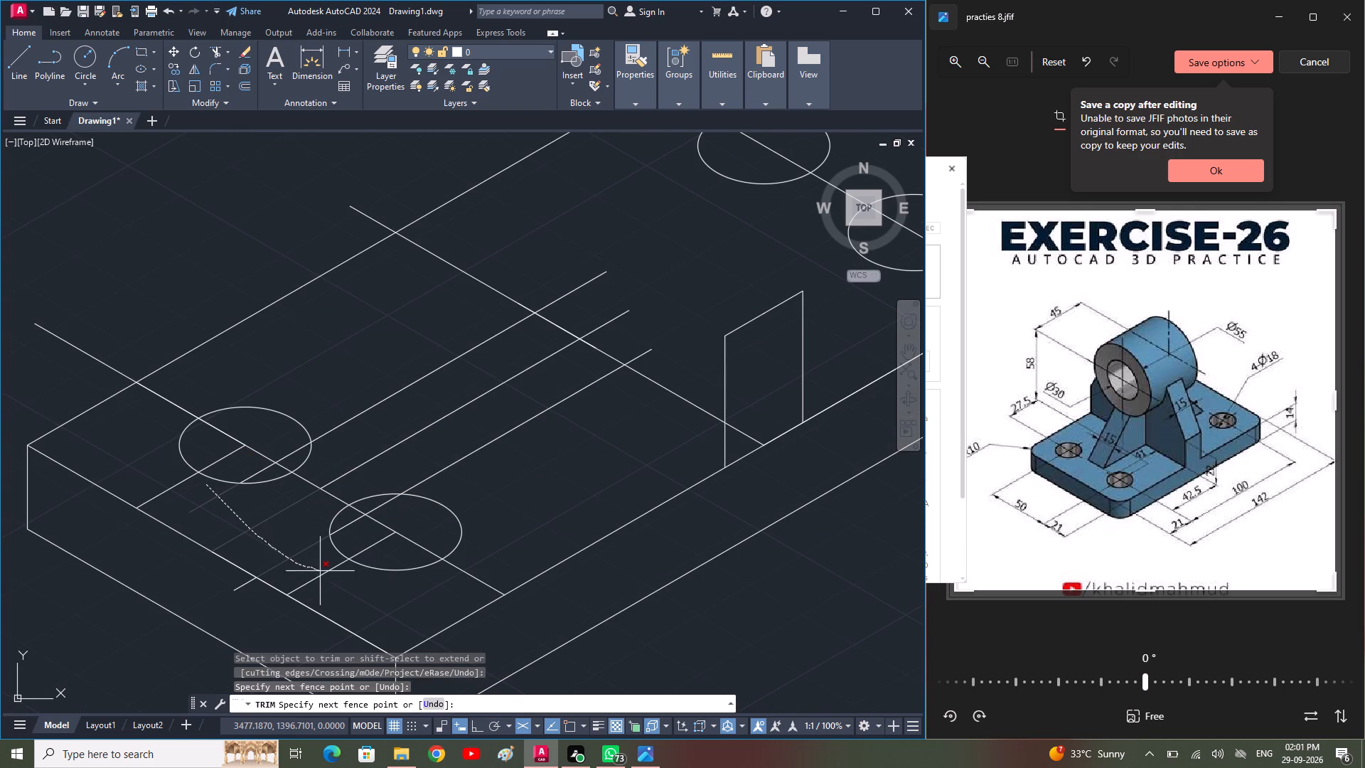
pyautogui.moveTo(320, 572); pyautogui.dragTo(336, 587)
pyautogui.moveTo(228, 572); pyautogui.dragTo(245, 600)
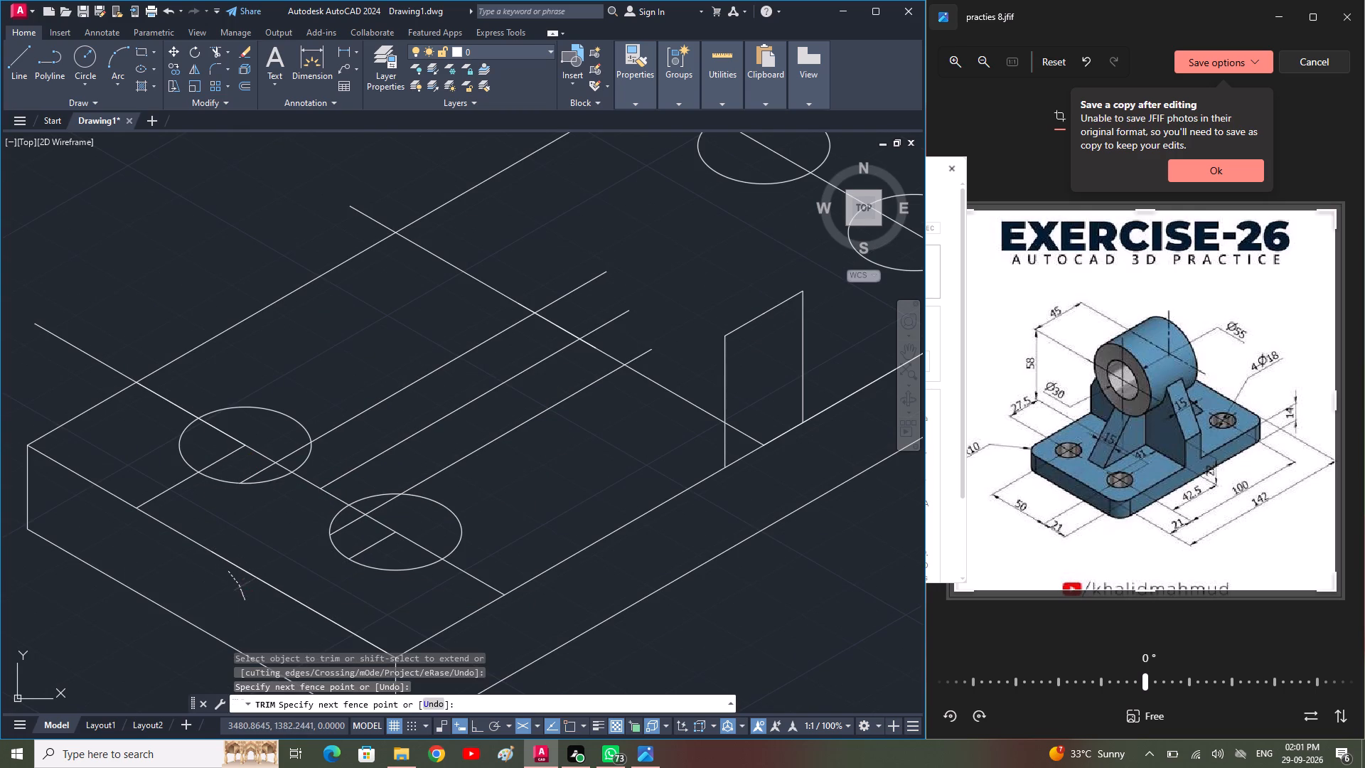
pyautogui.click(269, 469)
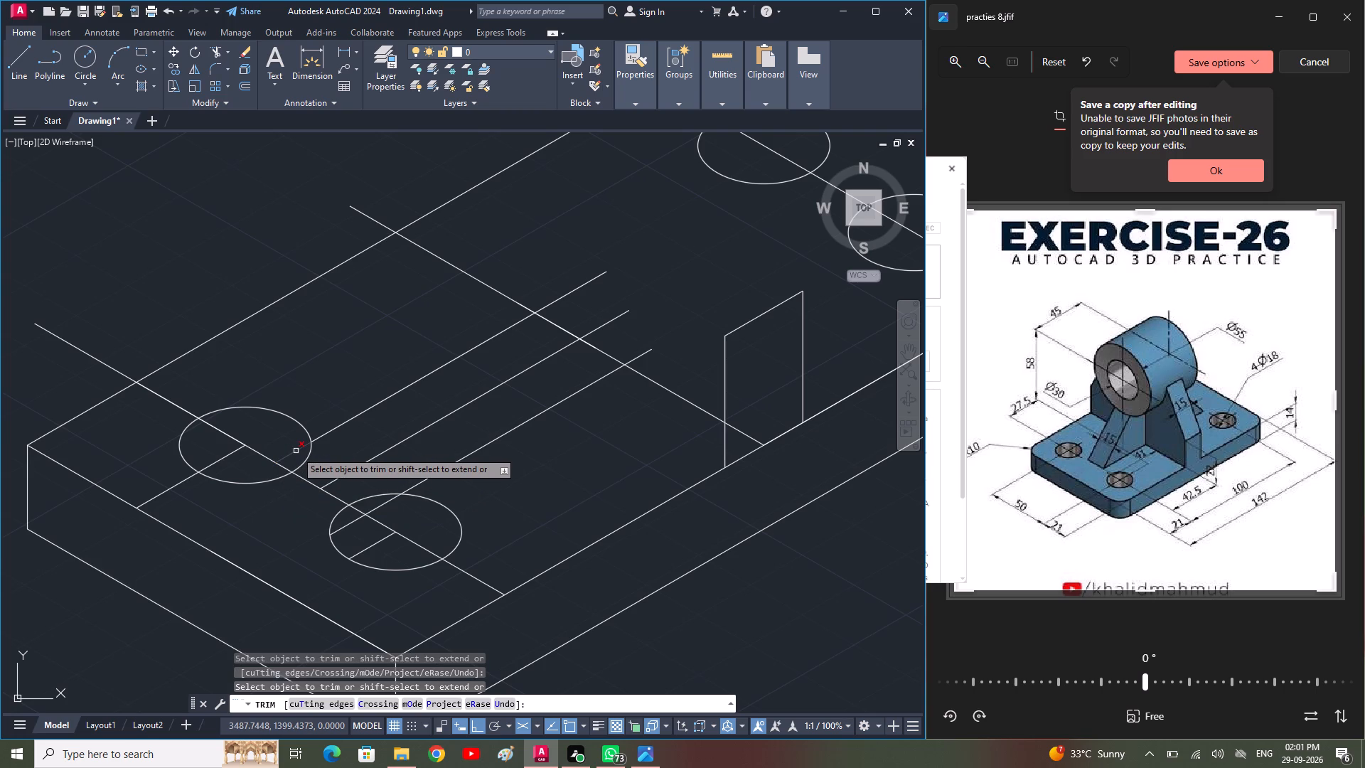
pyautogui.click(350, 526)
pyautogui.click(372, 545)
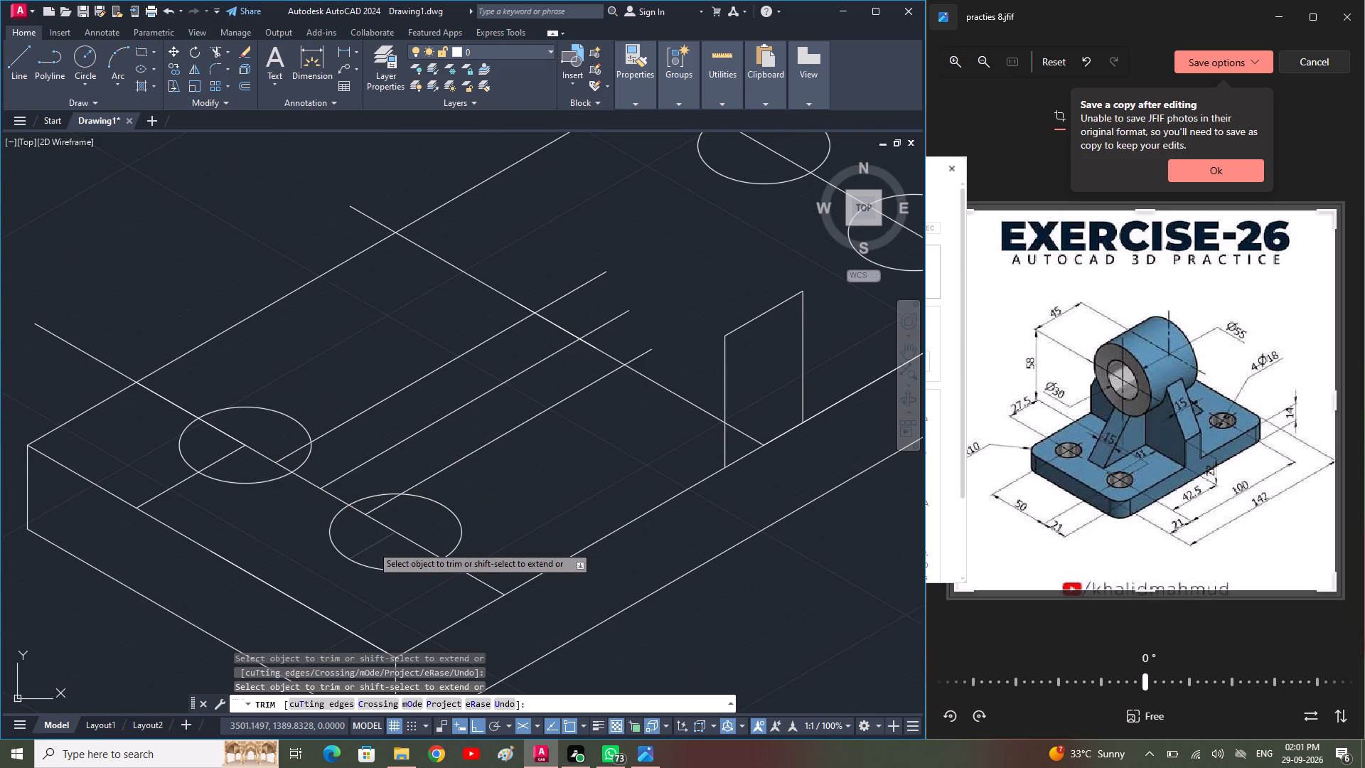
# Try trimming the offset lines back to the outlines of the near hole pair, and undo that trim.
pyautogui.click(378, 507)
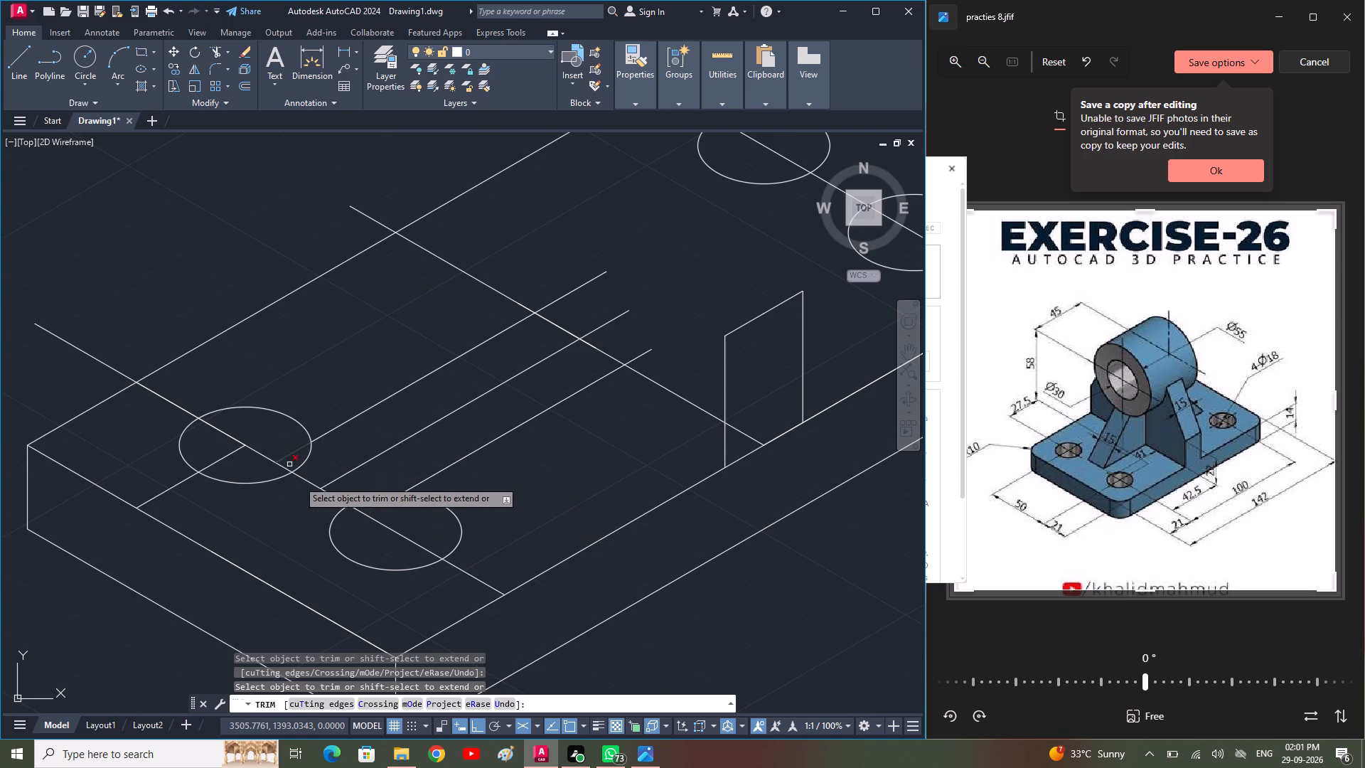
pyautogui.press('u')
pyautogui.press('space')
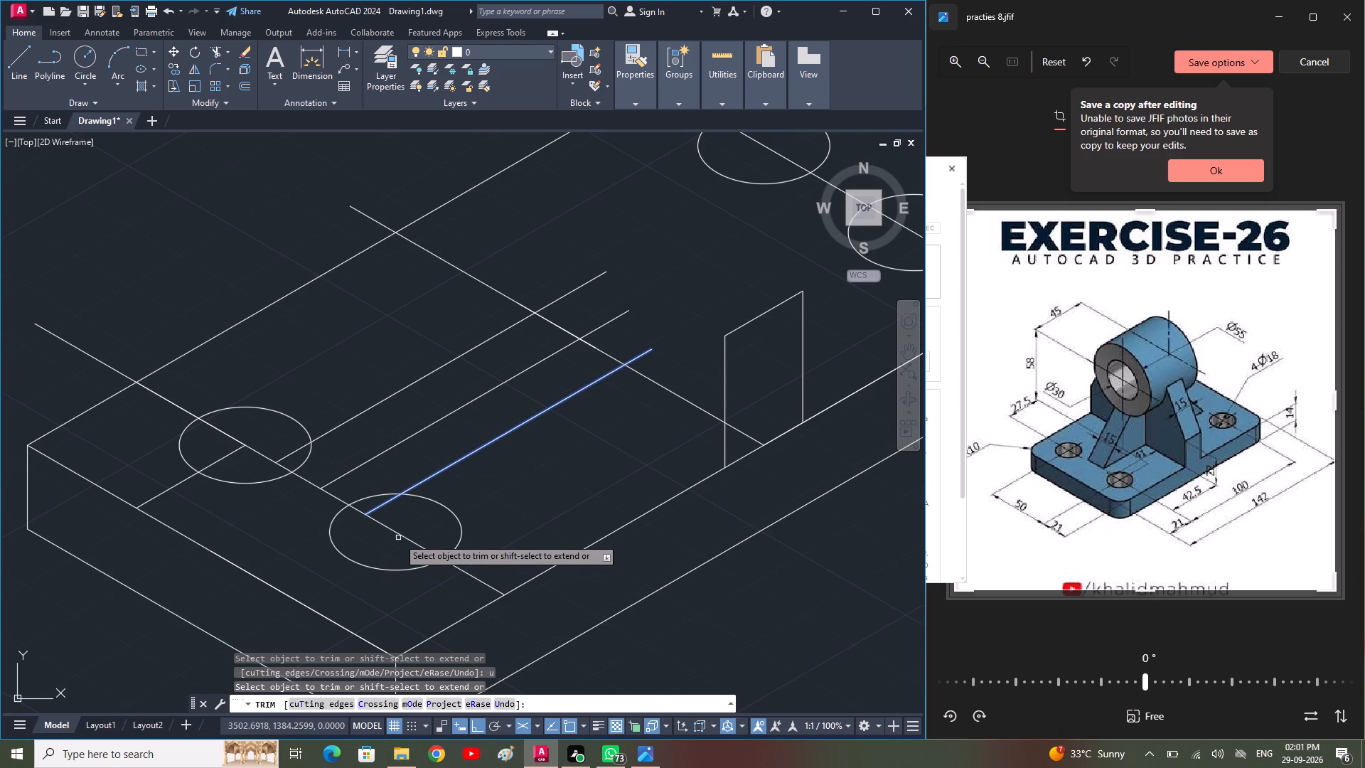
# Trim the three lines' overshoot past the middle centre line and the overhangs of the middle and near-hole centre lines behind the back edge.
pyautogui.moveTo(524, 270); pyautogui.dragTo(581, 309)
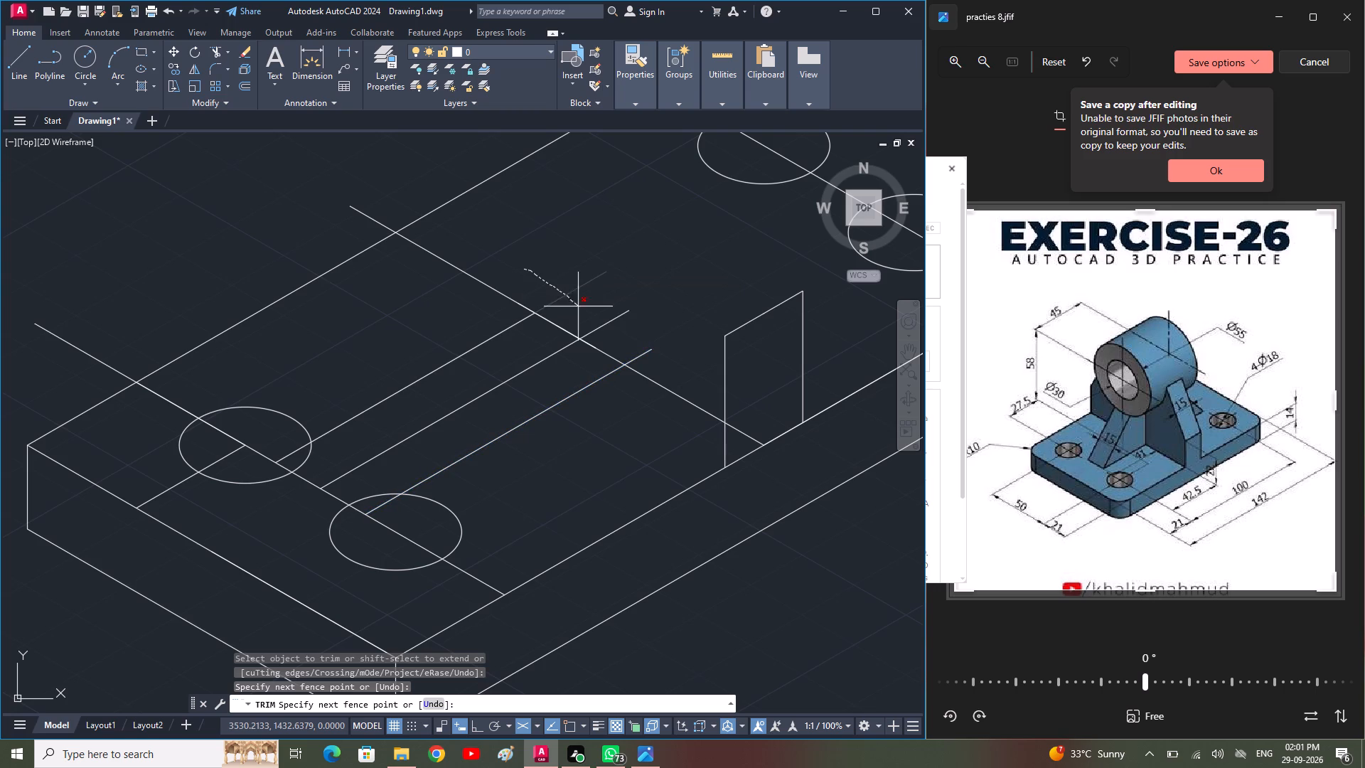
pyautogui.moveTo(581, 309); pyautogui.dragTo(675, 373)
pyautogui.moveTo(675, 373); pyautogui.dragTo(601, 413, button='middle')
pyautogui.moveTo(370, 240); pyautogui.dragTo(381, 243, button='middle')
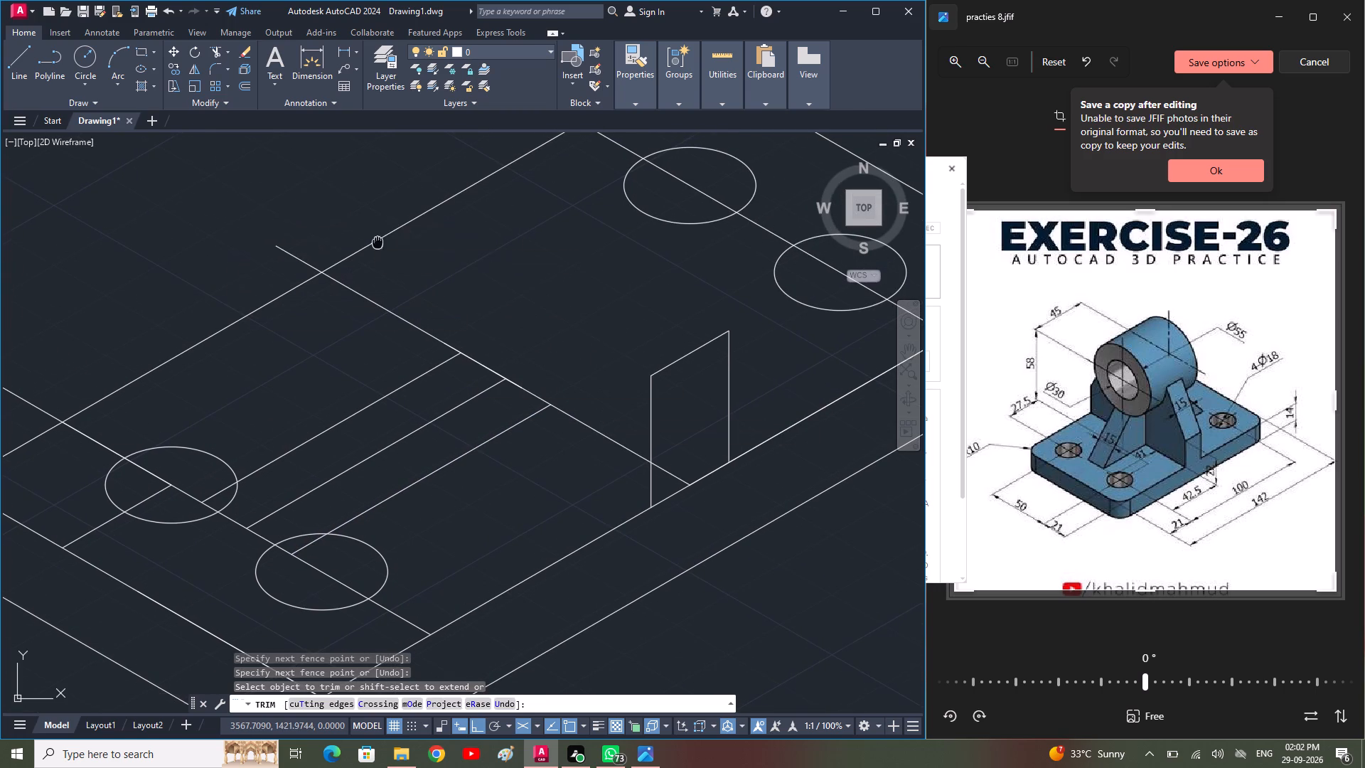
pyautogui.moveTo(381, 243); pyautogui.dragTo(534, 255, button='middle')
pyautogui.moveTo(506, 255); pyautogui.dragTo(116, 454)
pyautogui.press('Escape')
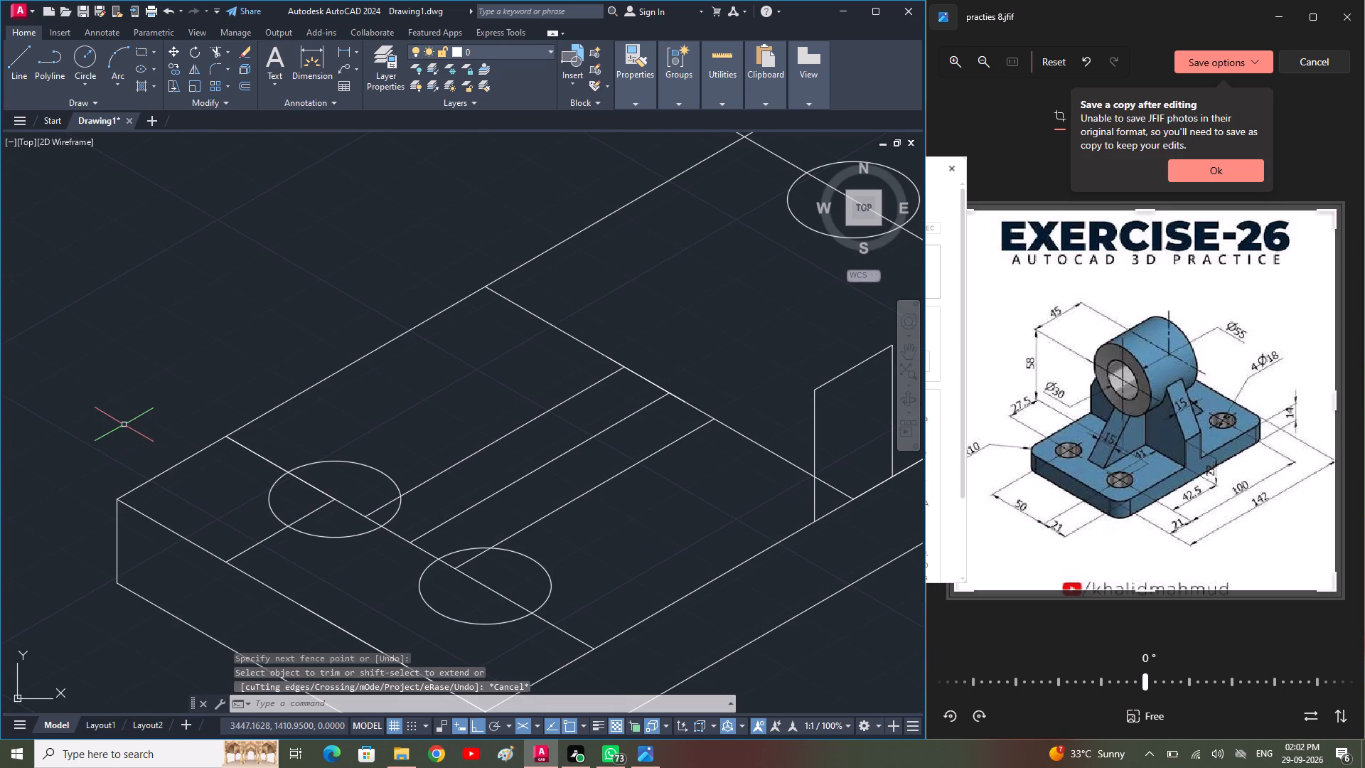
pyautogui.press('Escape')
pyautogui.press('Escape')
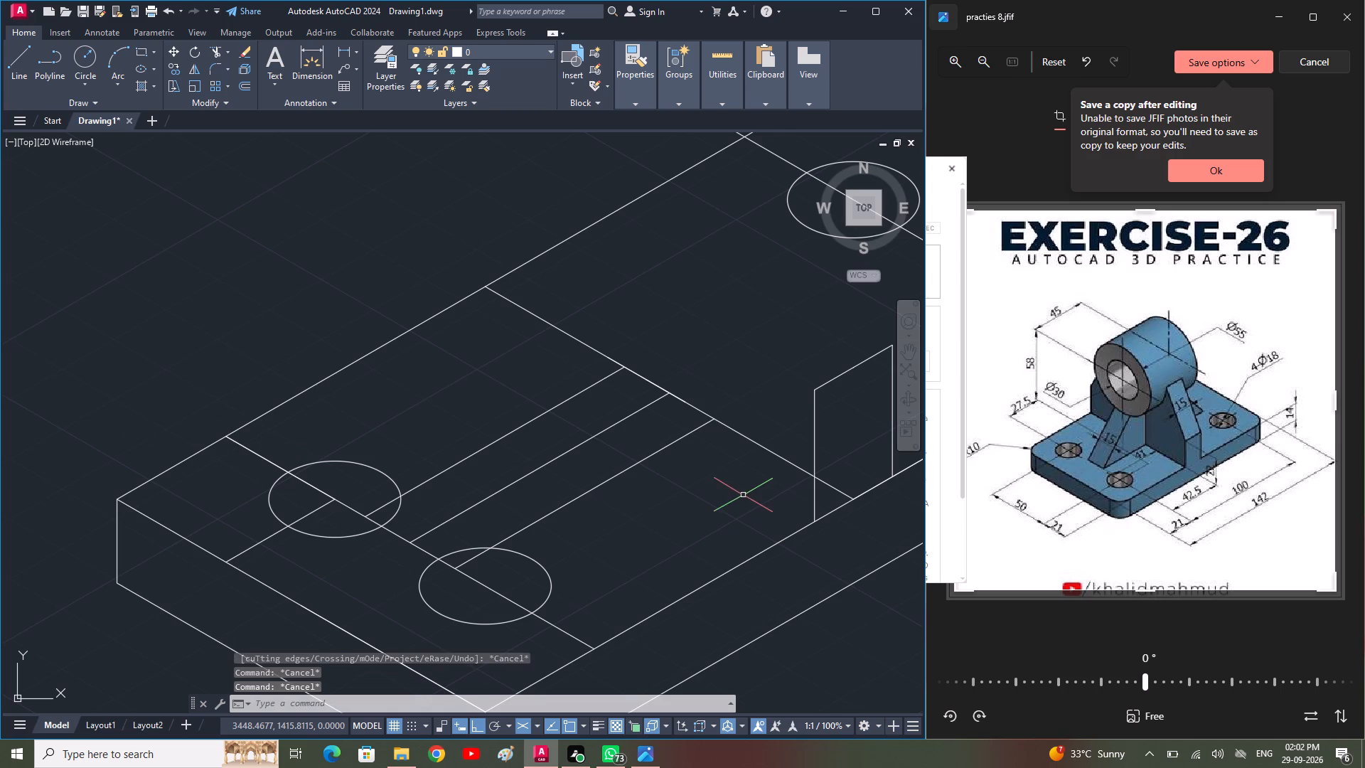
# Switch the drafting plane to Isoplane Right.
pyautogui.scroll(-1, 748, 495)
pyautogui.moveTo(732, 499); pyautogui.dragTo(545, 488, button='middle')
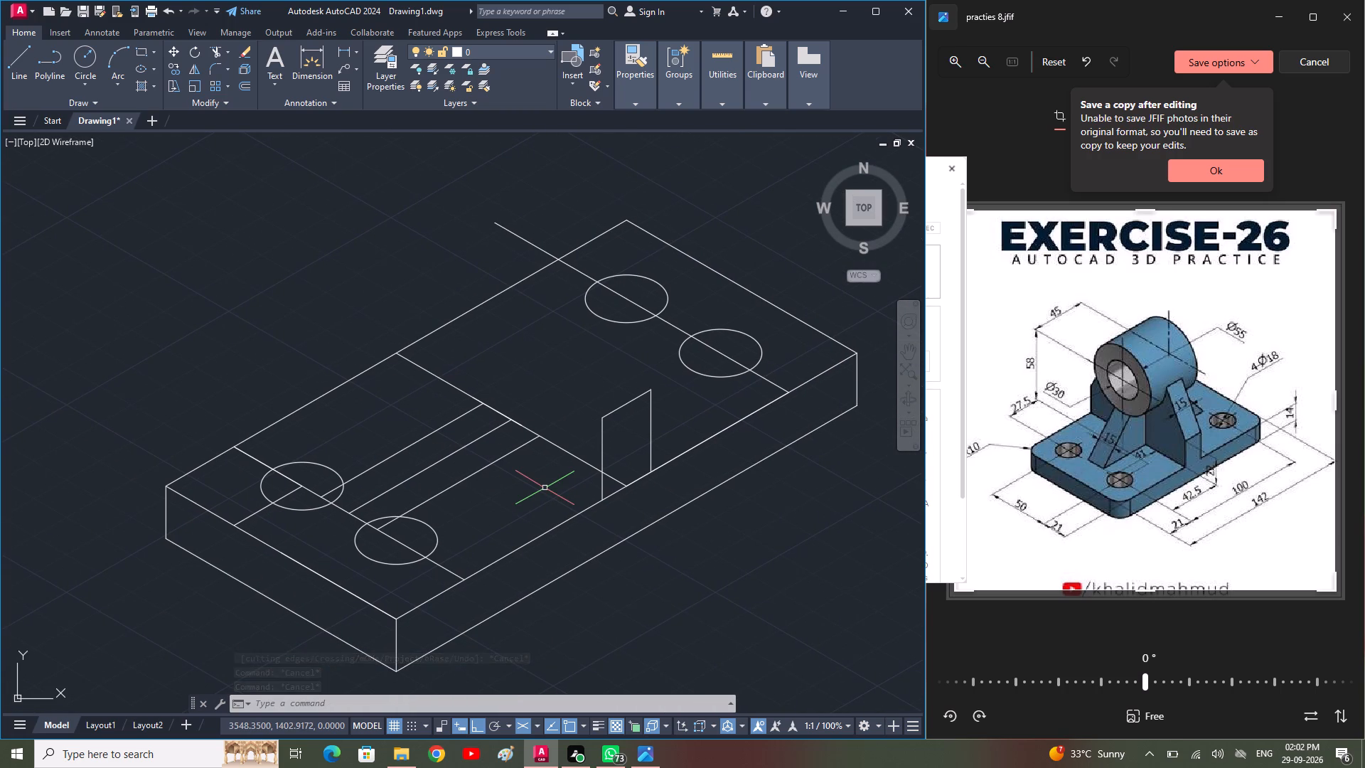
pyautogui.write('l')
pyautogui.press('space')
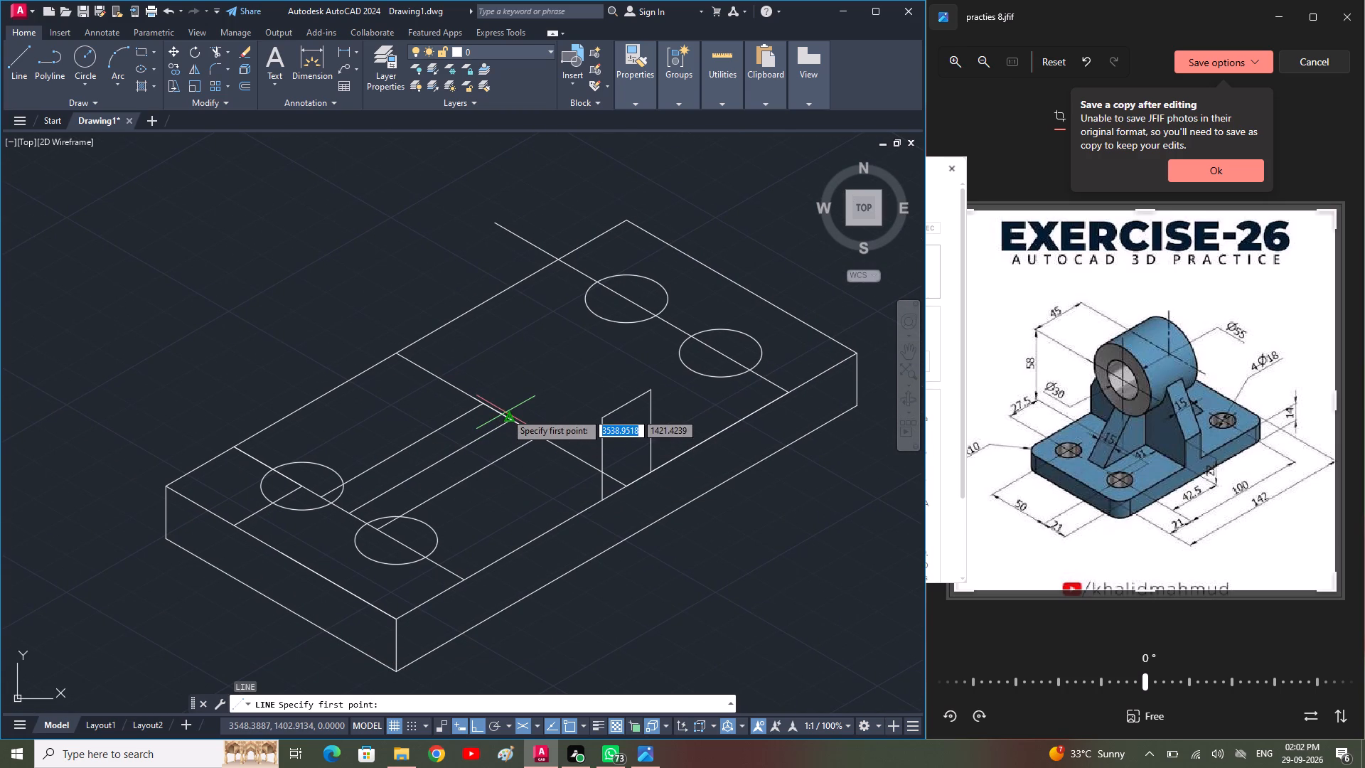
pyautogui.click(506, 417)
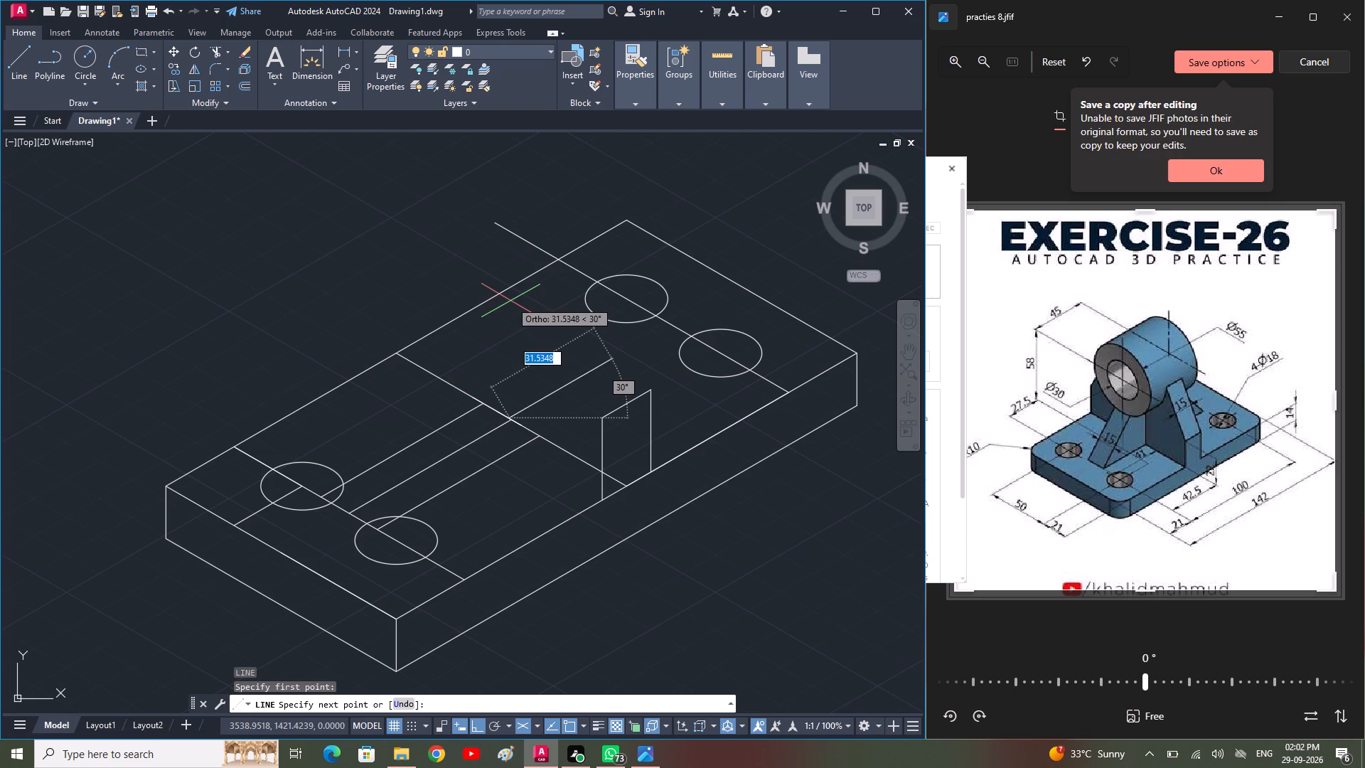
pyautogui.press('F5')
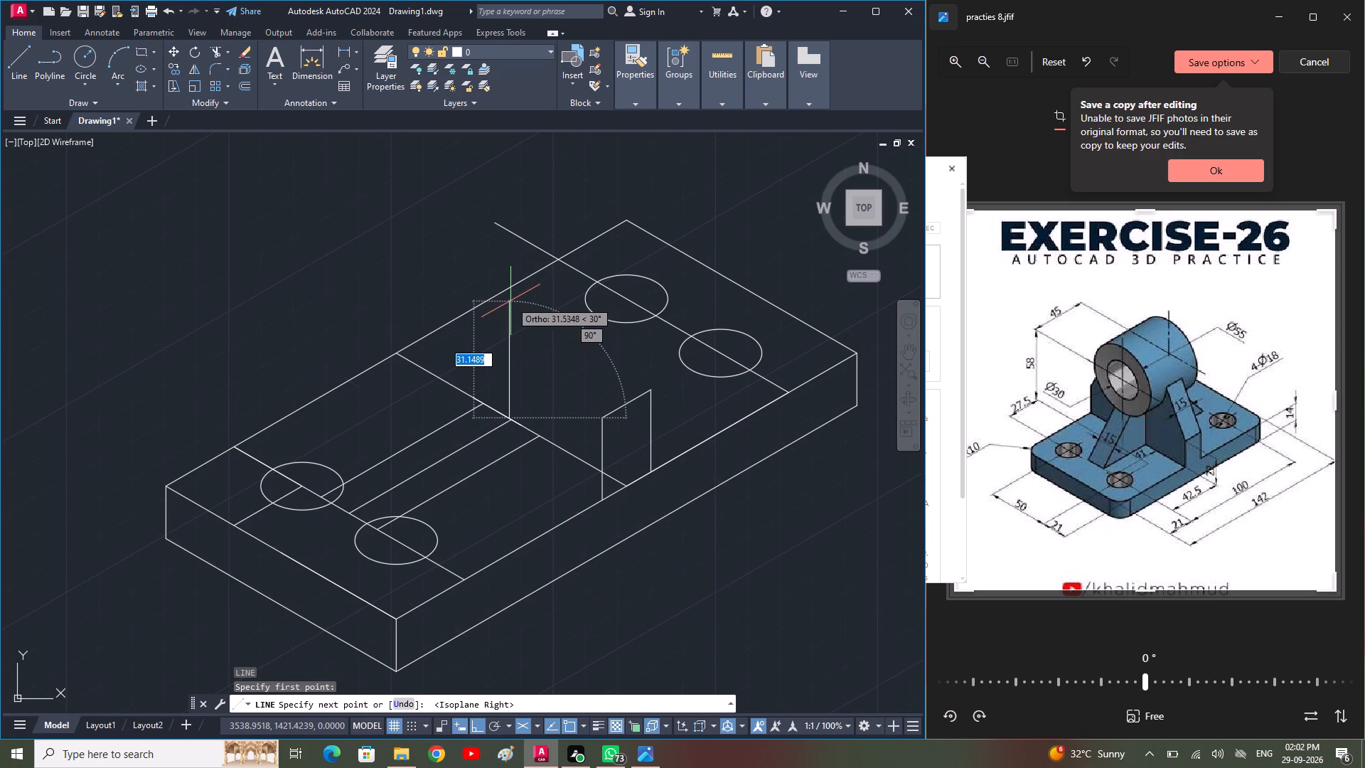
pyautogui.press('Escape')
pyautogui.press('Escape')
# Draw a 58 mm vertical line up from where the middle of the three parallel lines meets the plate's middle centre line.
pyautogui.write('l')
pyautogui.press('space')
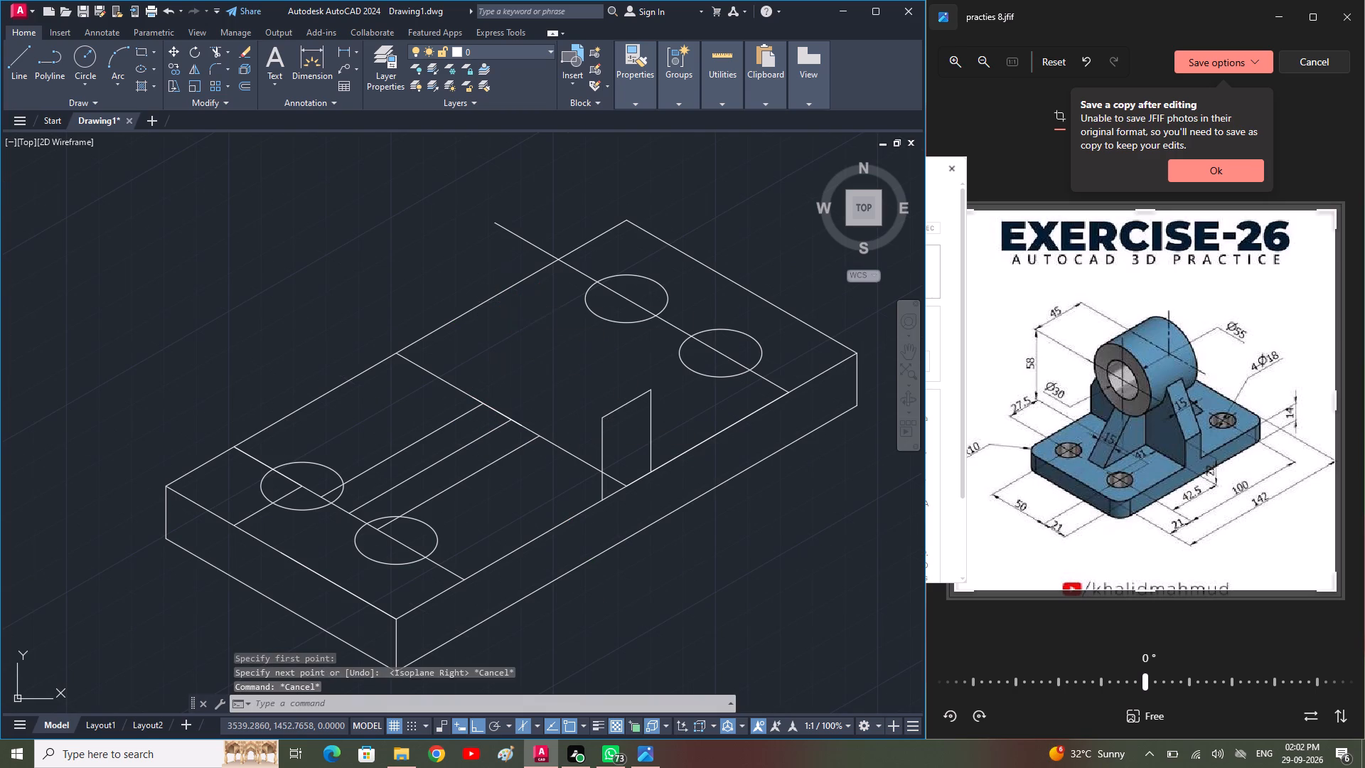
pyautogui.scroll(1, 530, 419)
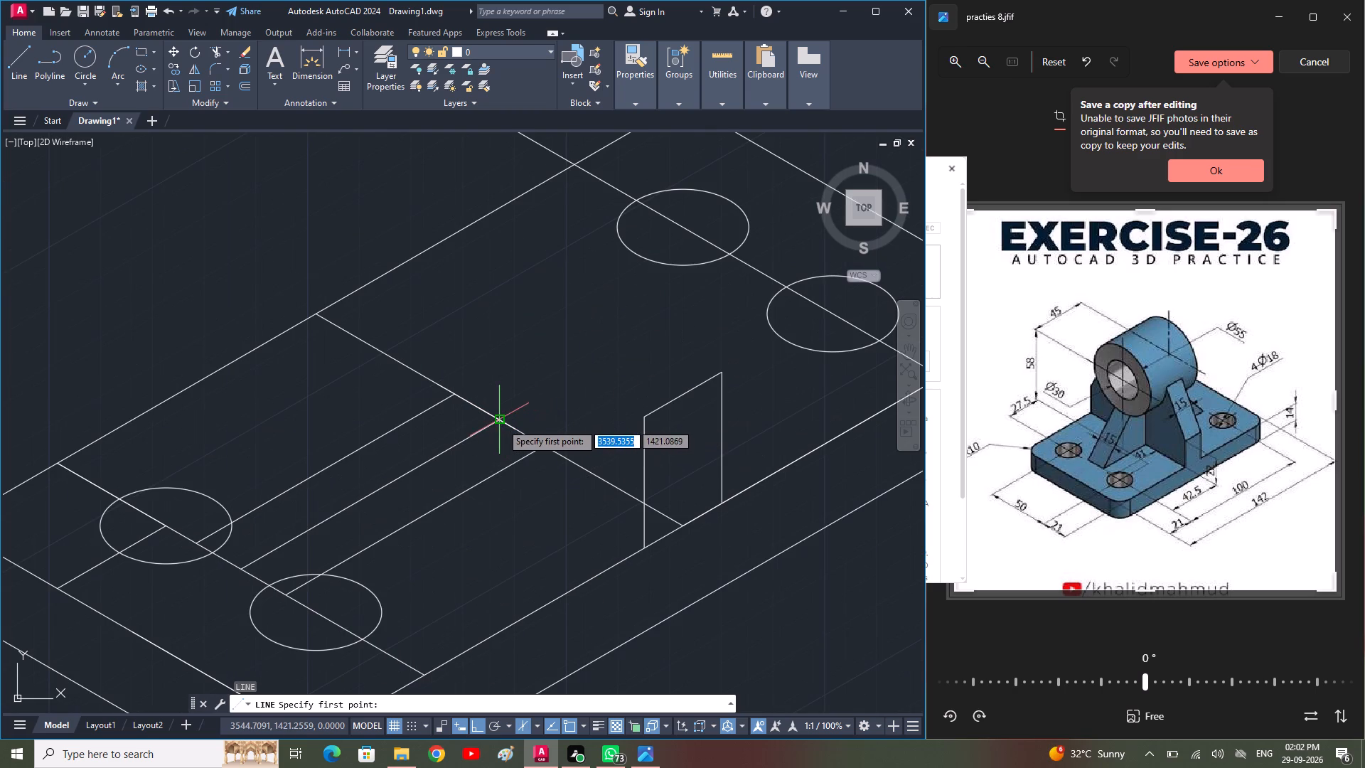
pyautogui.click(500, 422)
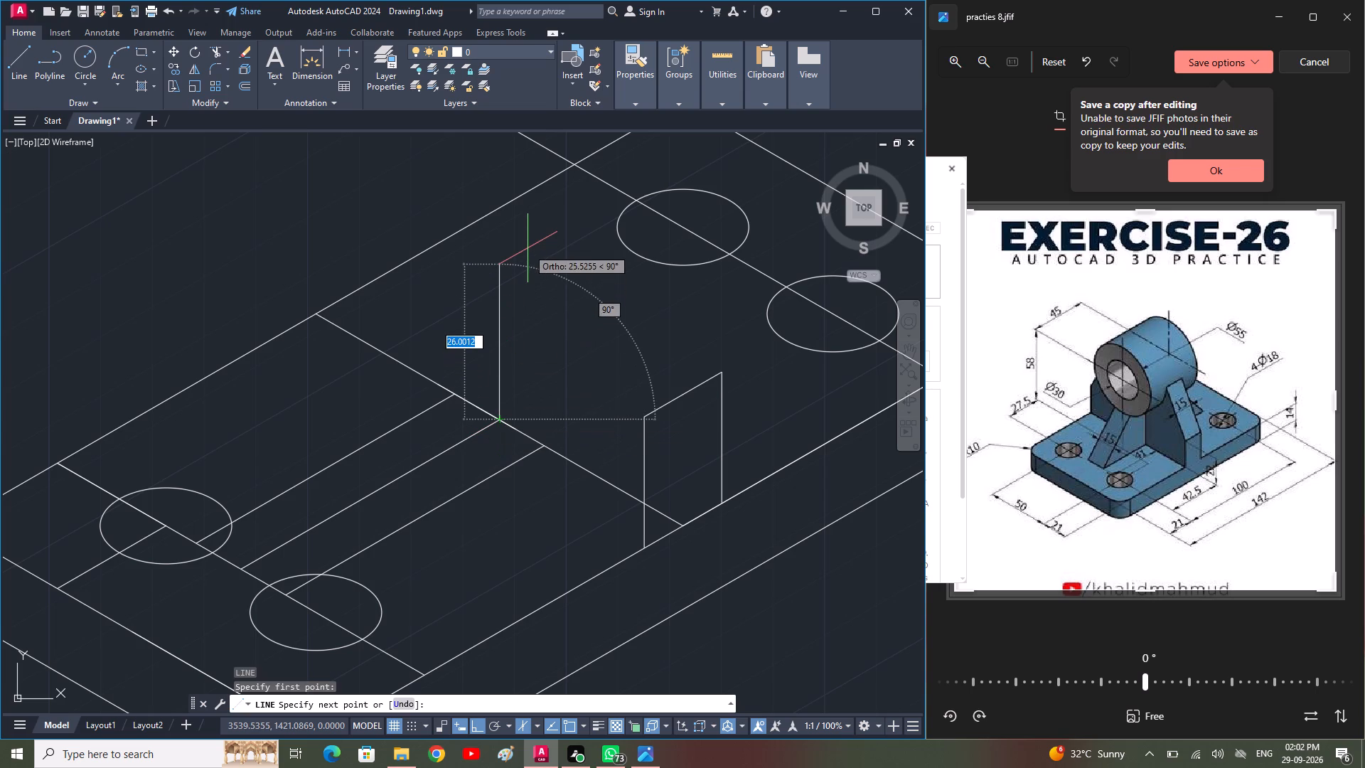
pyautogui.moveTo(528, 248); pyautogui.dragTo(527, 375, button='middle')
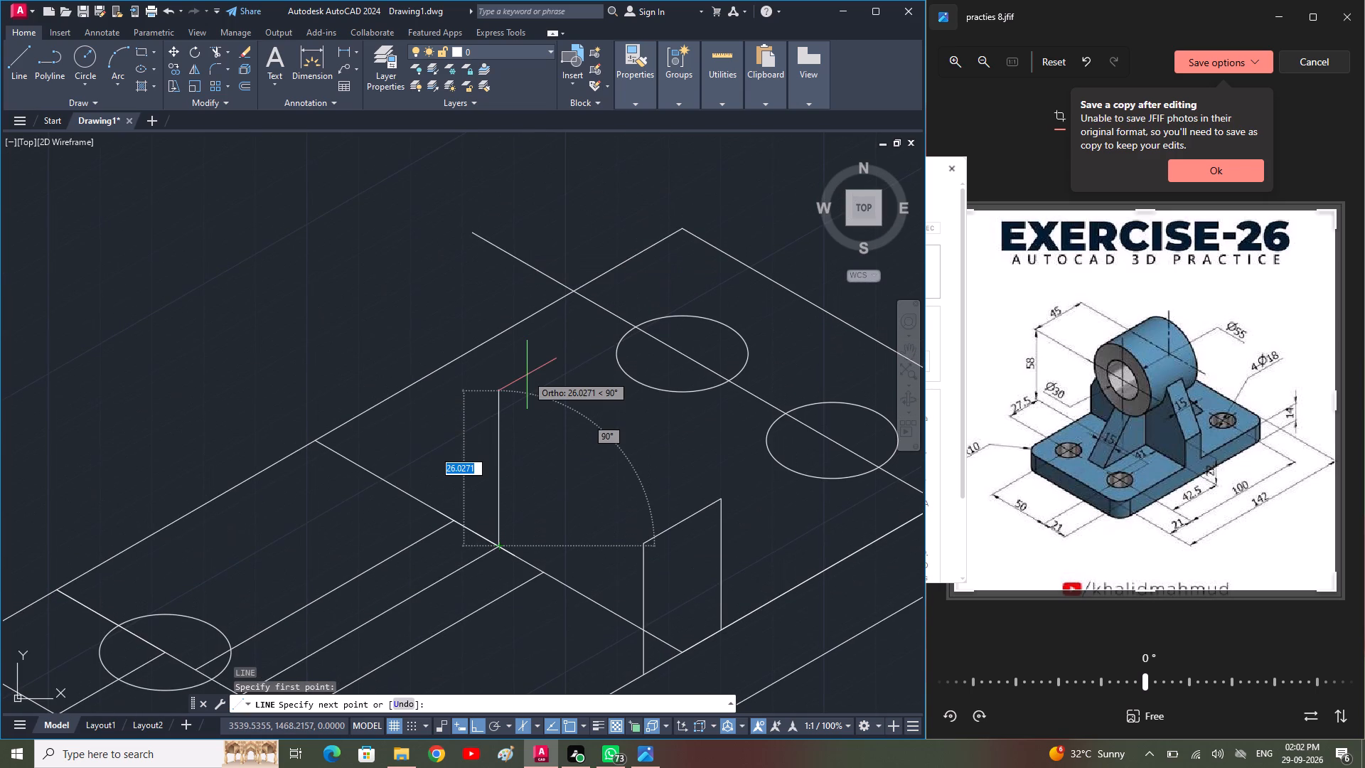
pyautogui.scroll(-1, 527, 375)
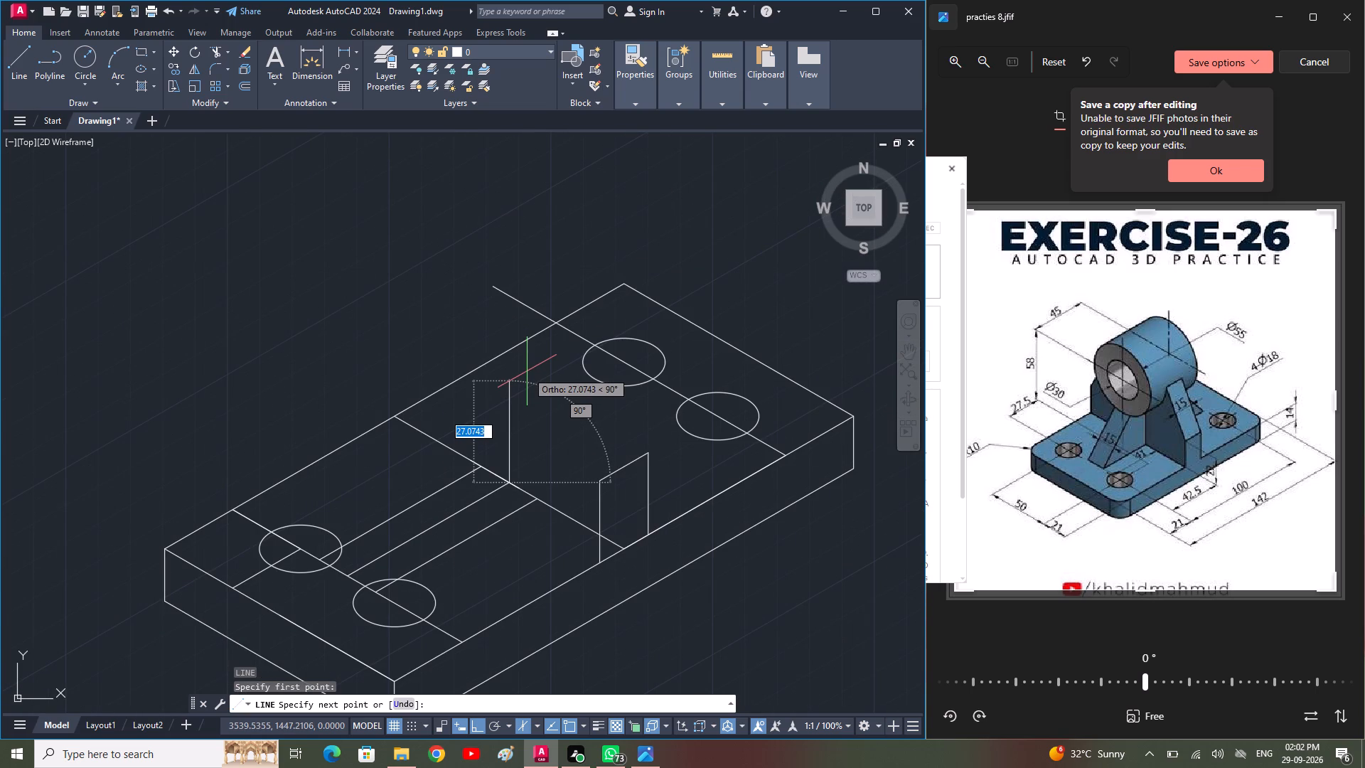
pyautogui.write('58')
pyautogui.press('Return')
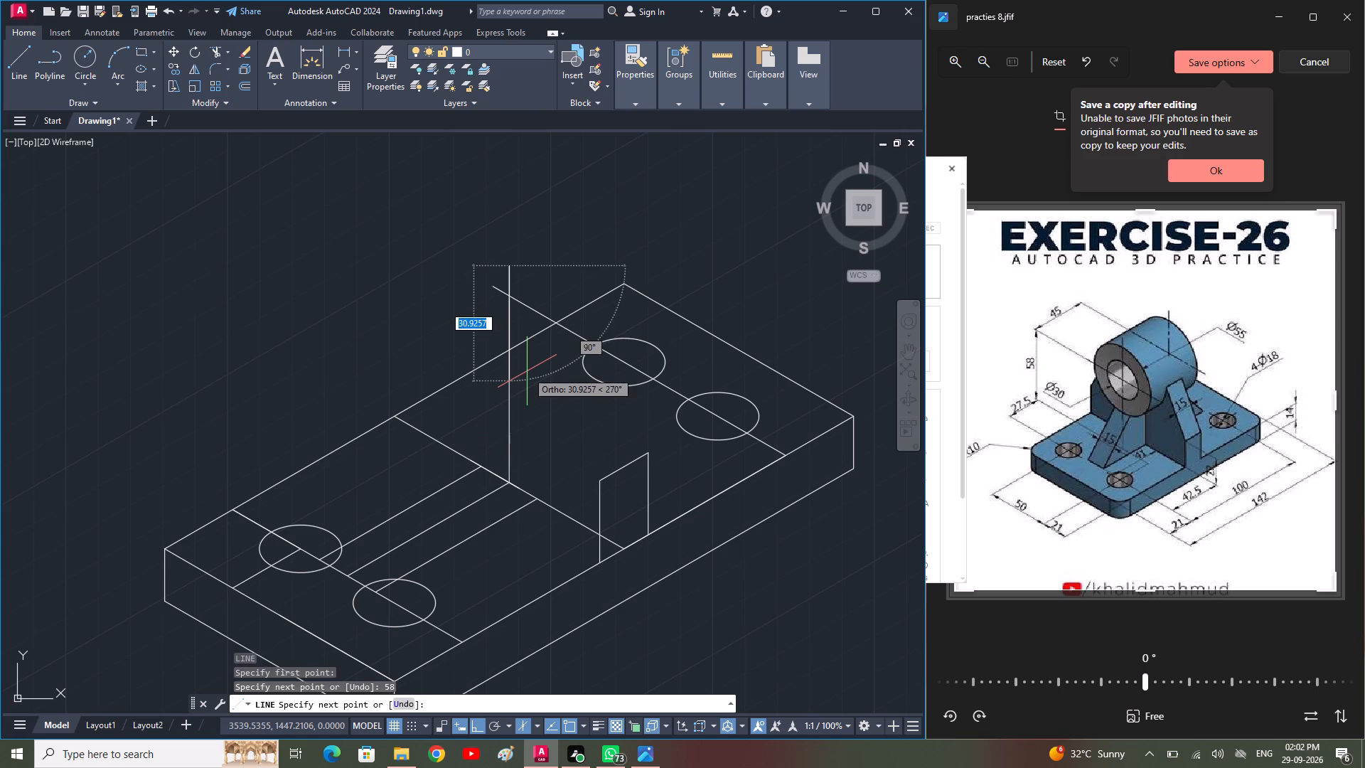
pyautogui.press('Escape')
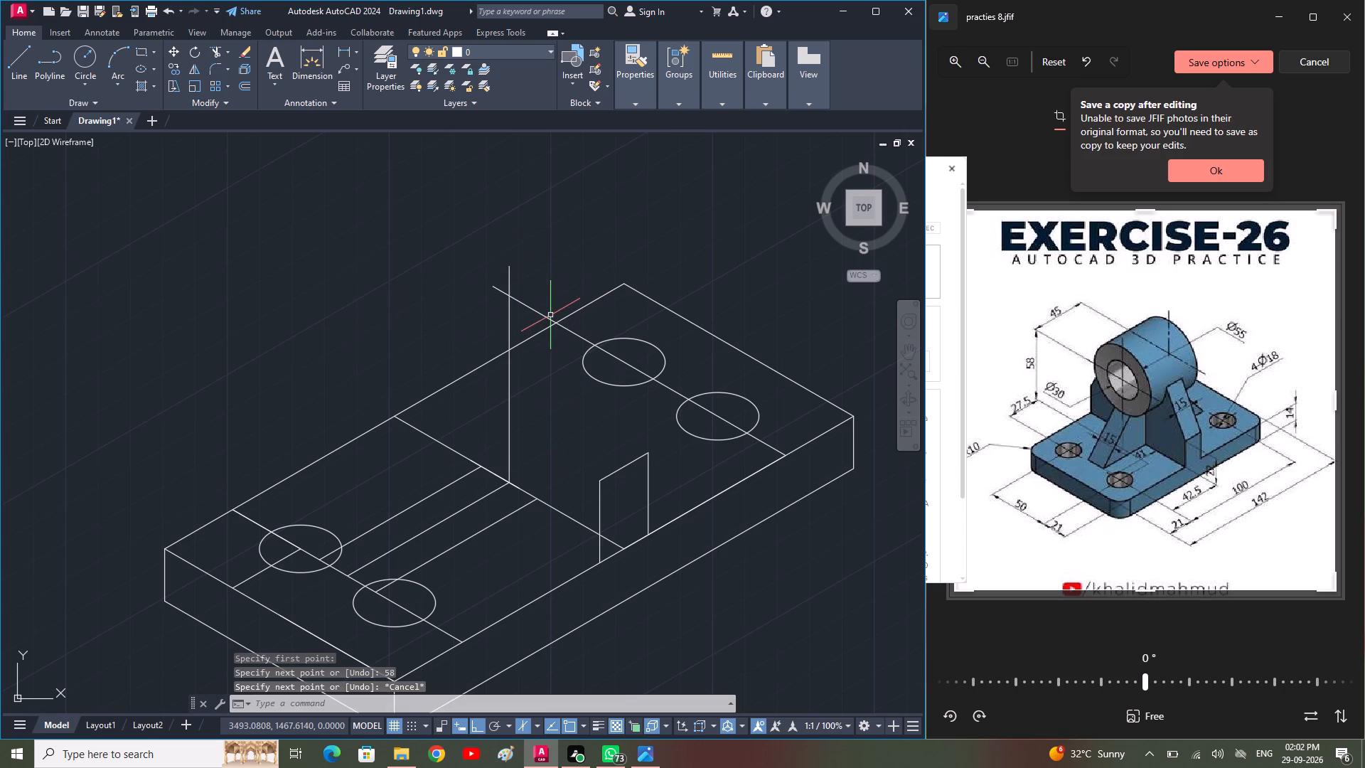
# Trim both pieces of the far hole pair's centre line that overhang the plate's back edge.
pyautogui.write('tr')
pyautogui.press('space')
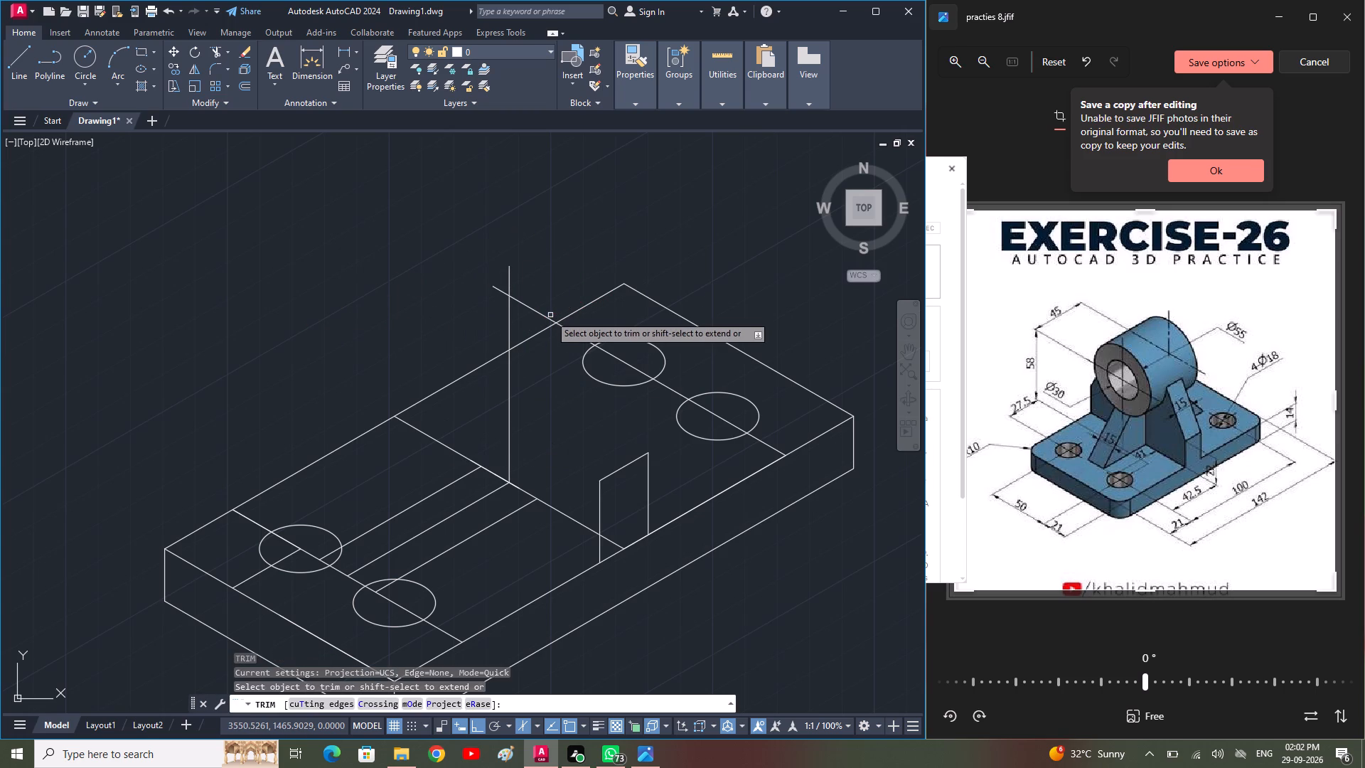
pyautogui.click(546, 319)
pyautogui.click(503, 289)
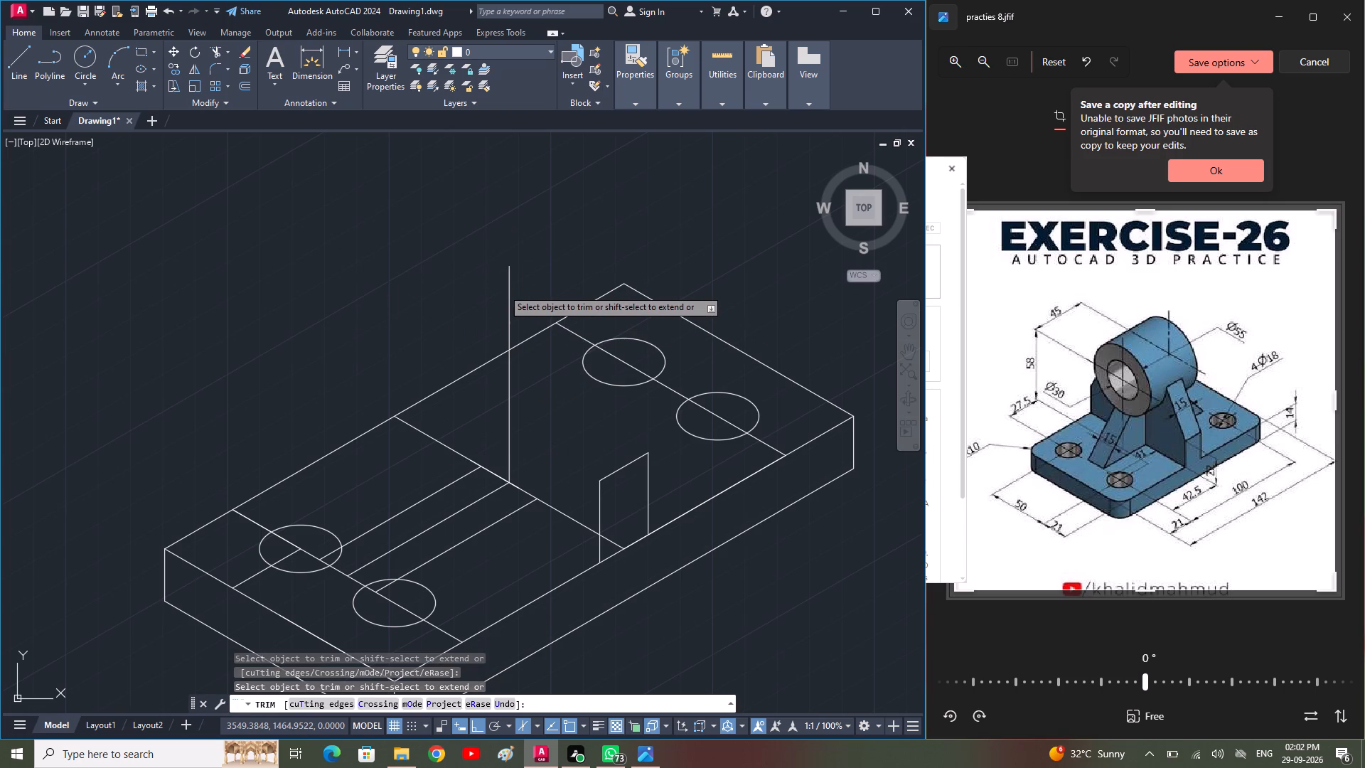
pyautogui.press('Escape')
pyautogui.press('Escape')
# Draw a 55 mm diameter isocircle on Isoplane Left, centred on the top end of the 58 mm vertical line.
pyautogui.write('el')
pyautogui.press('space')
pyautogui.write('i')
pyautogui.press('space')
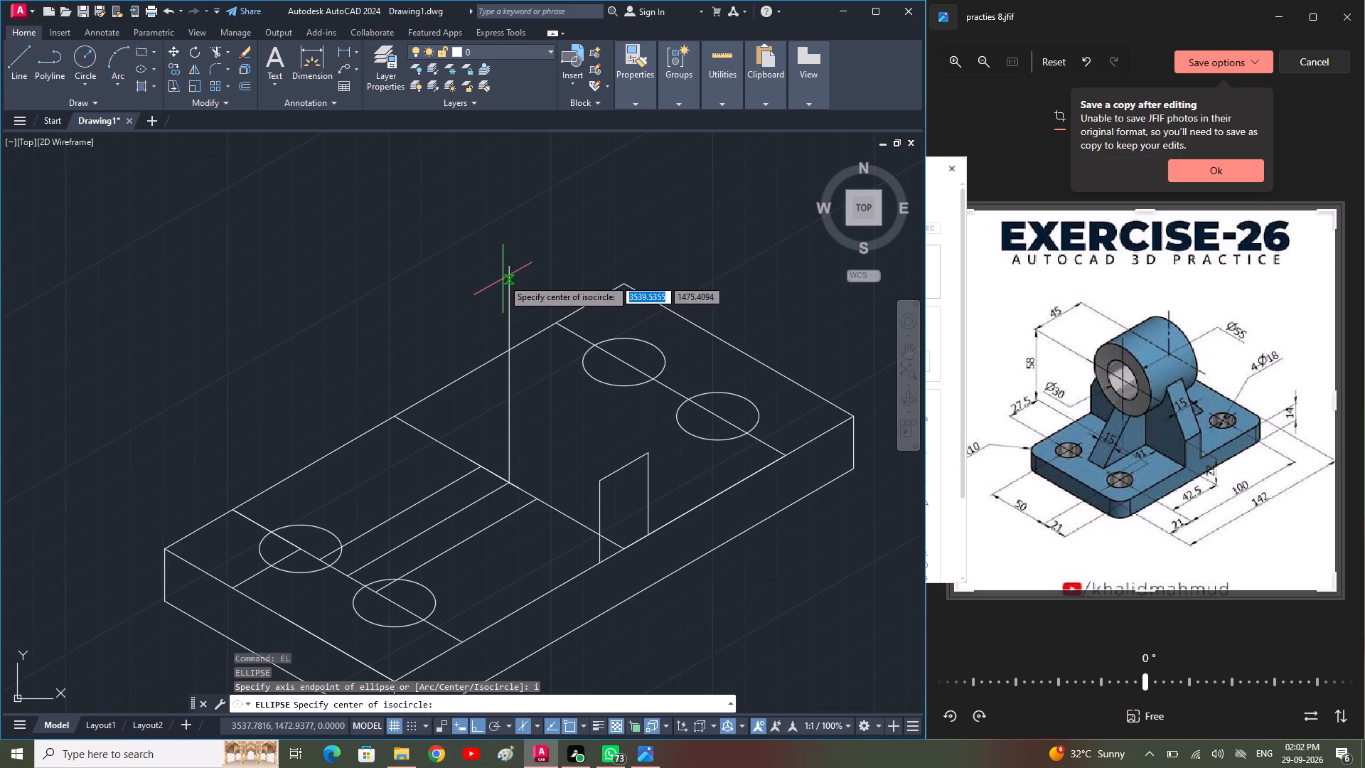
pyautogui.click(511, 269)
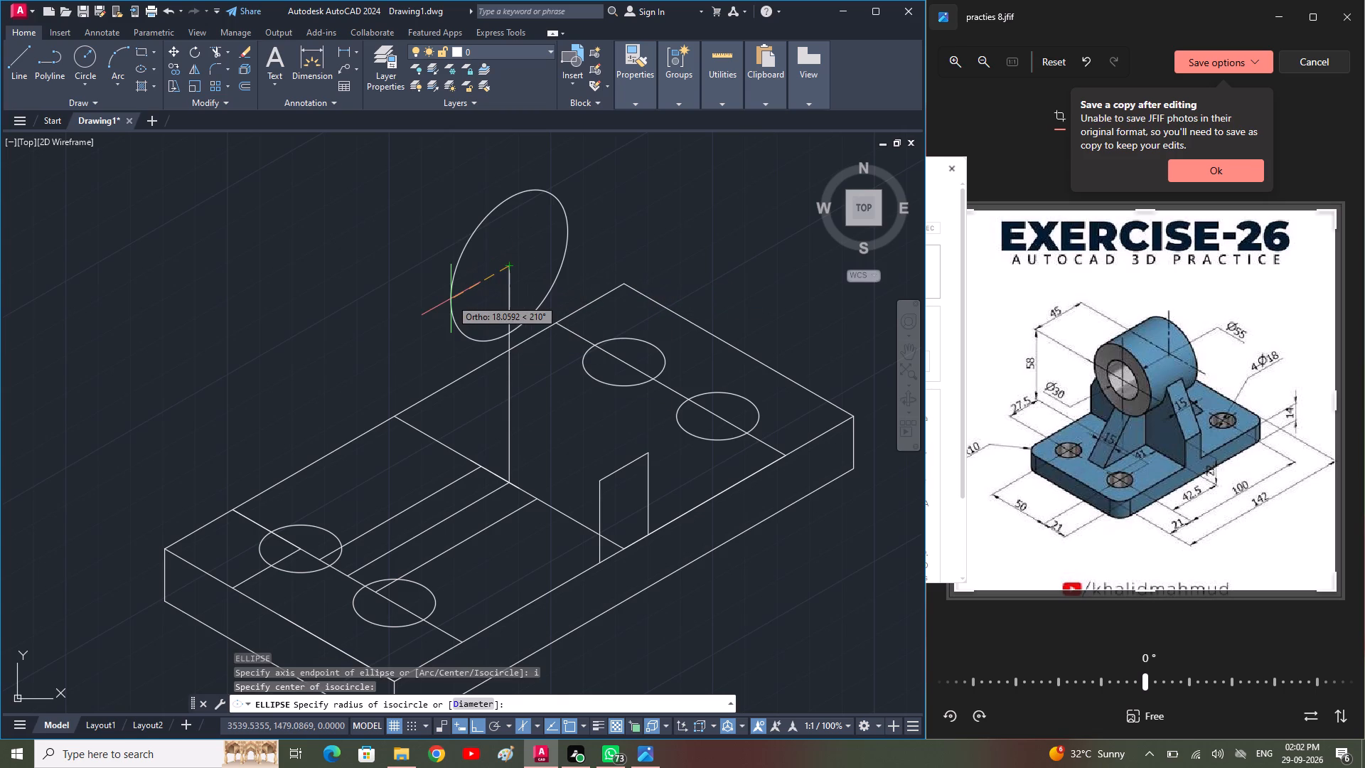
pyautogui.press('F5')
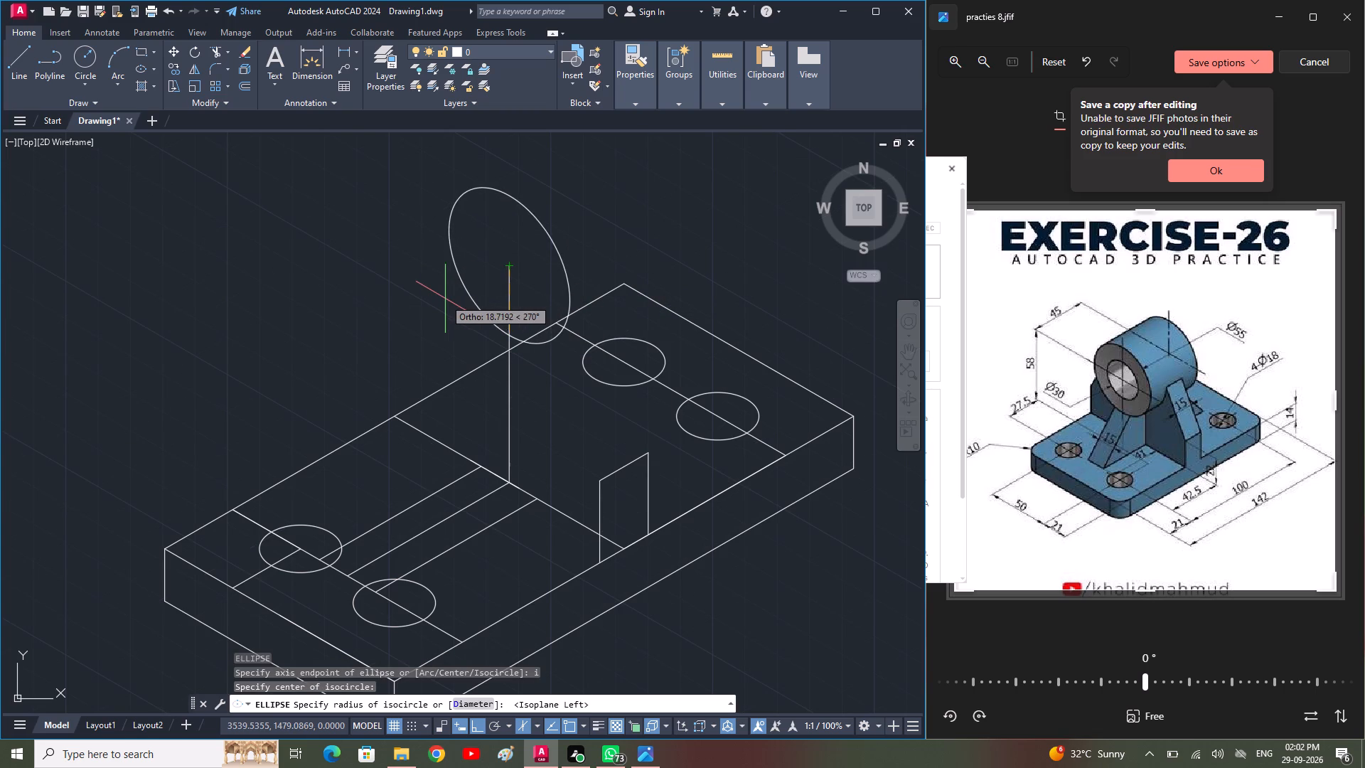
pyautogui.press('F5')
pyautogui.press('F5')
pyautogui.press('F5')
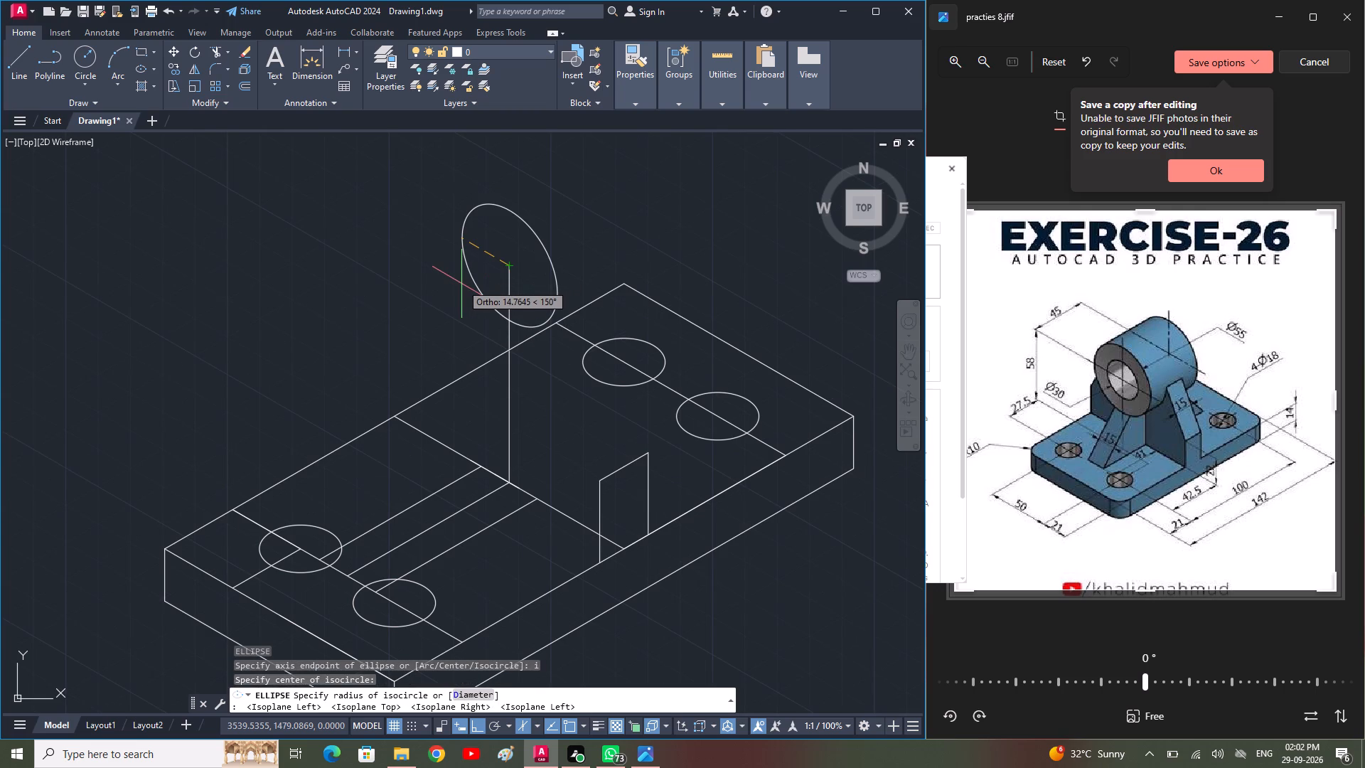
pyautogui.write('d')
pyautogui.press('space')
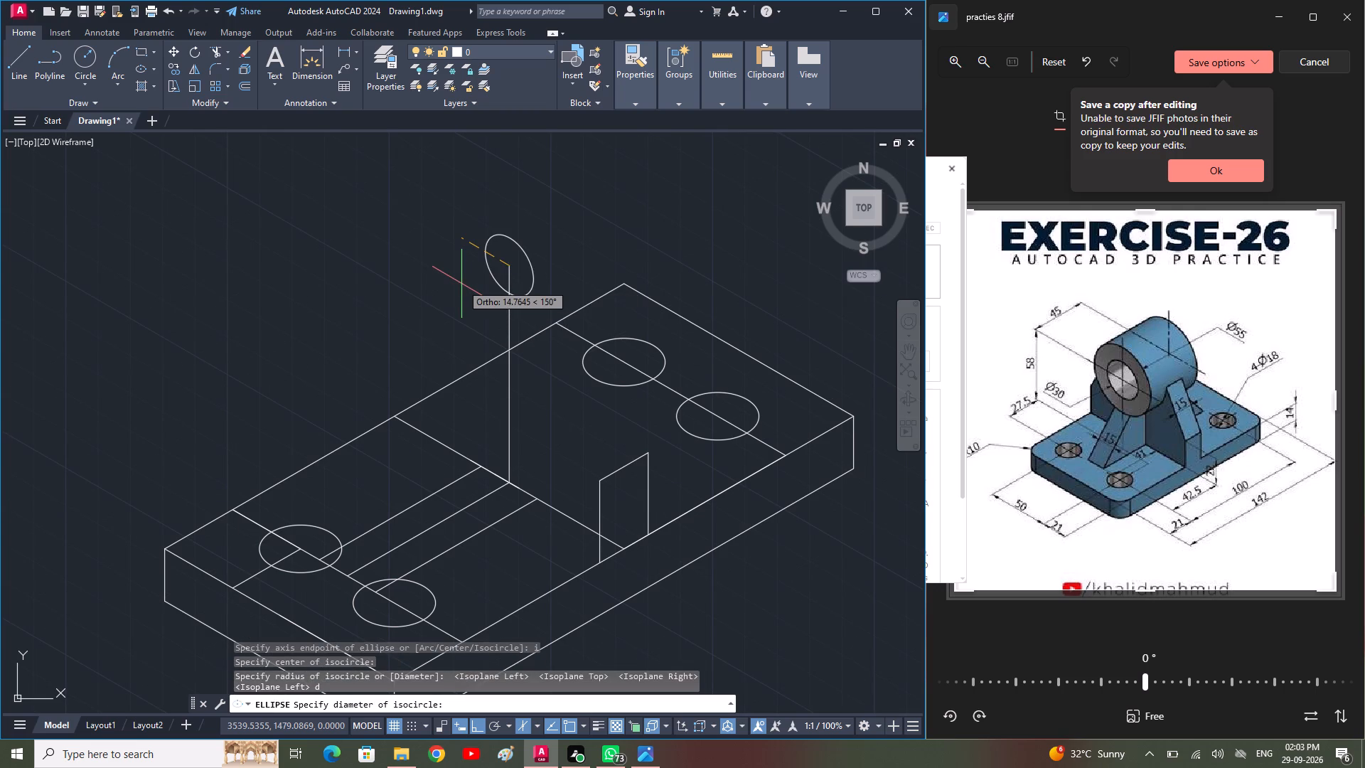
pyautogui.write('55')
pyautogui.press('Return')
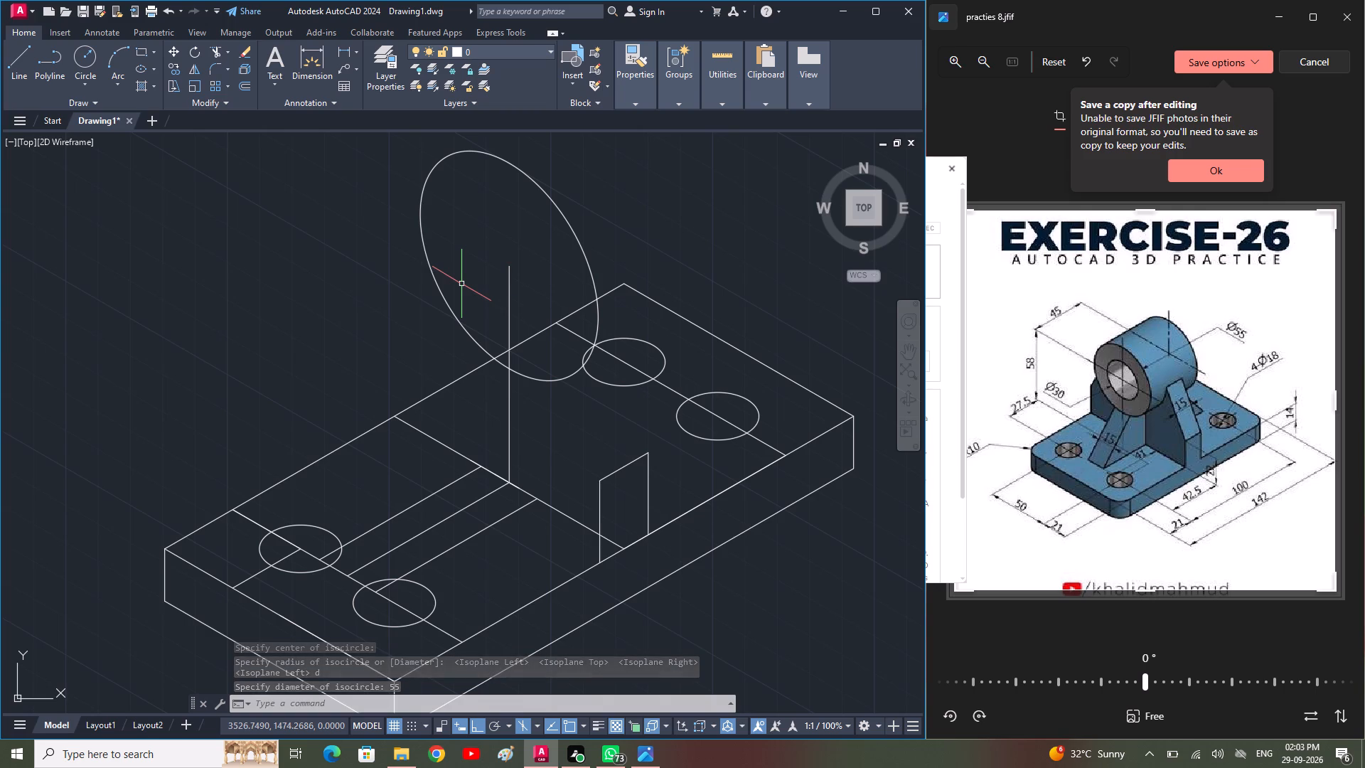
# Copy the 55 mm isocircle from its centre along the plate's length in Isoplane Top, working out 45 ÷ 2 in Calculator for the offset.
pyautogui.click(576, 236)
pyautogui.write('cp')
pyautogui.press('space')
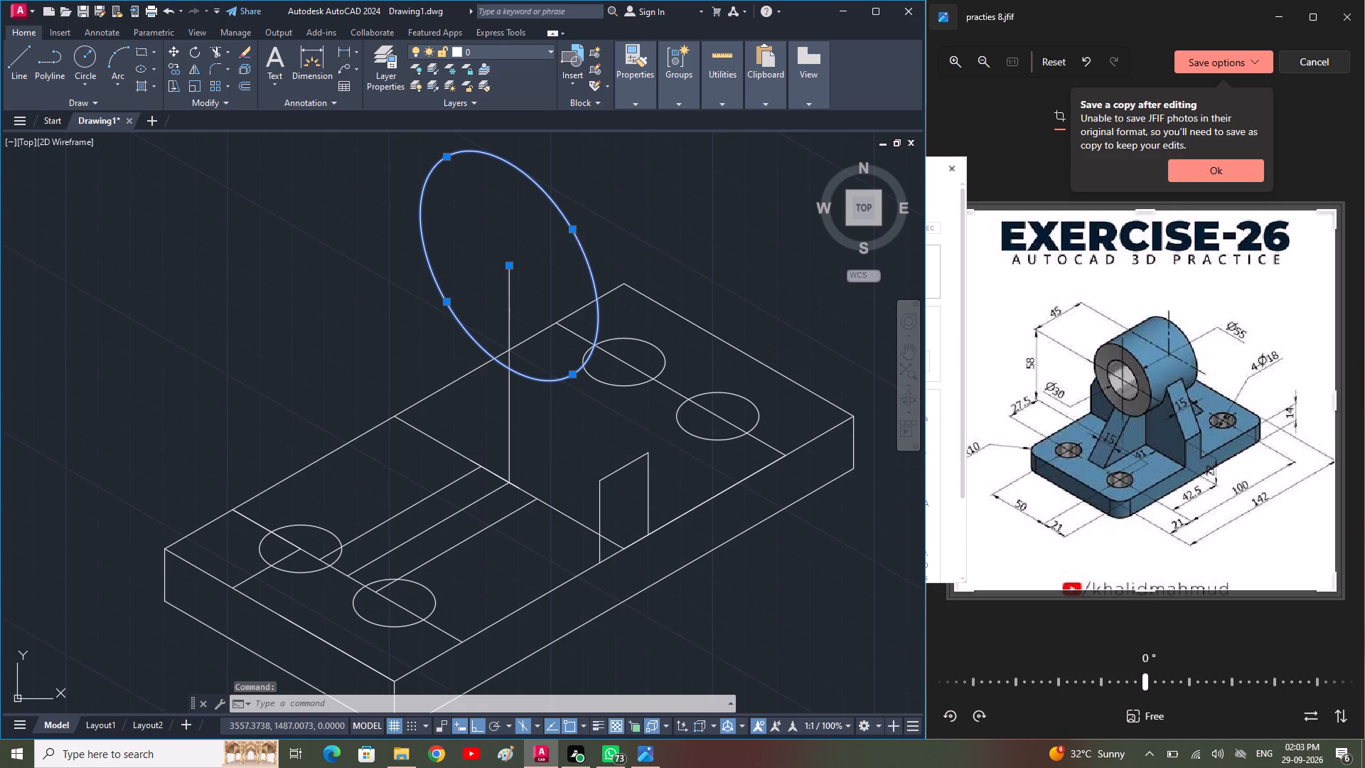
pyautogui.click(511, 268)
pyautogui.press('F5')
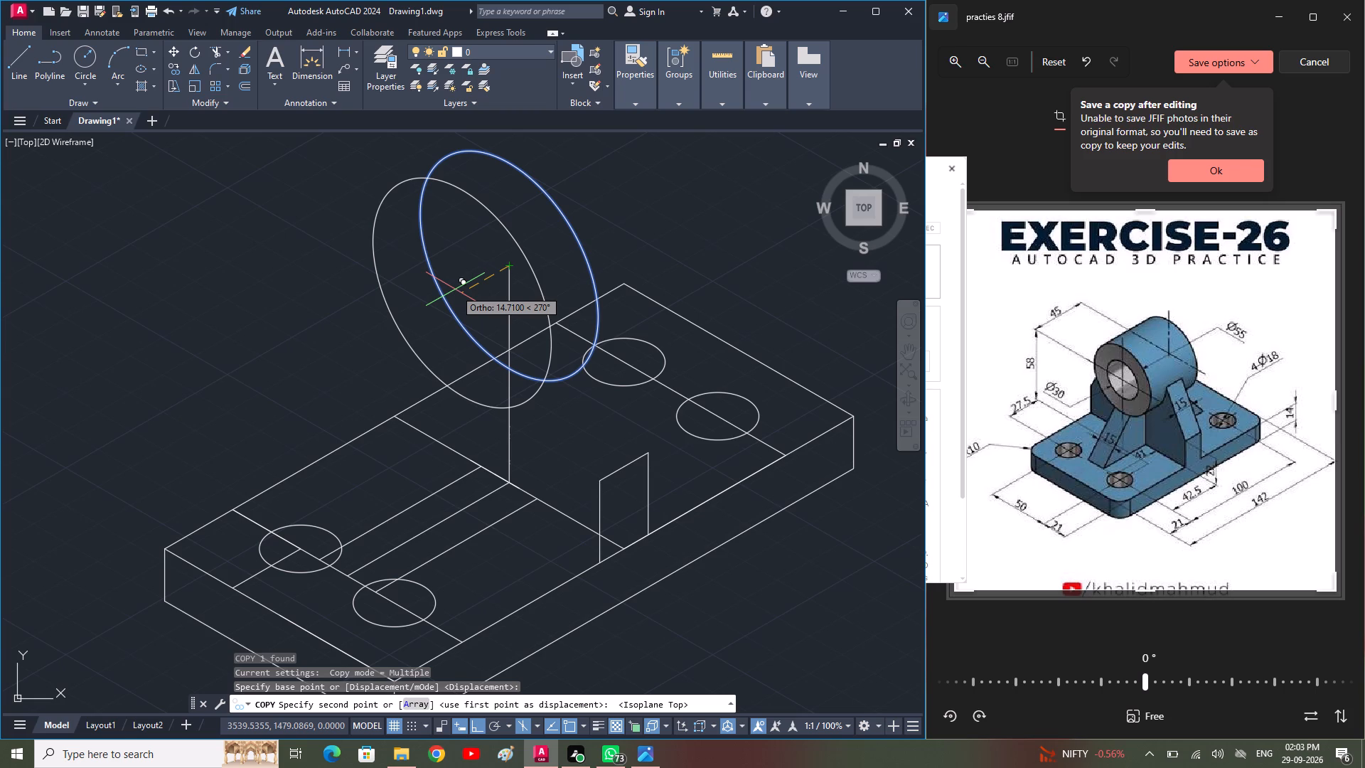
pyautogui.click(121, 743)
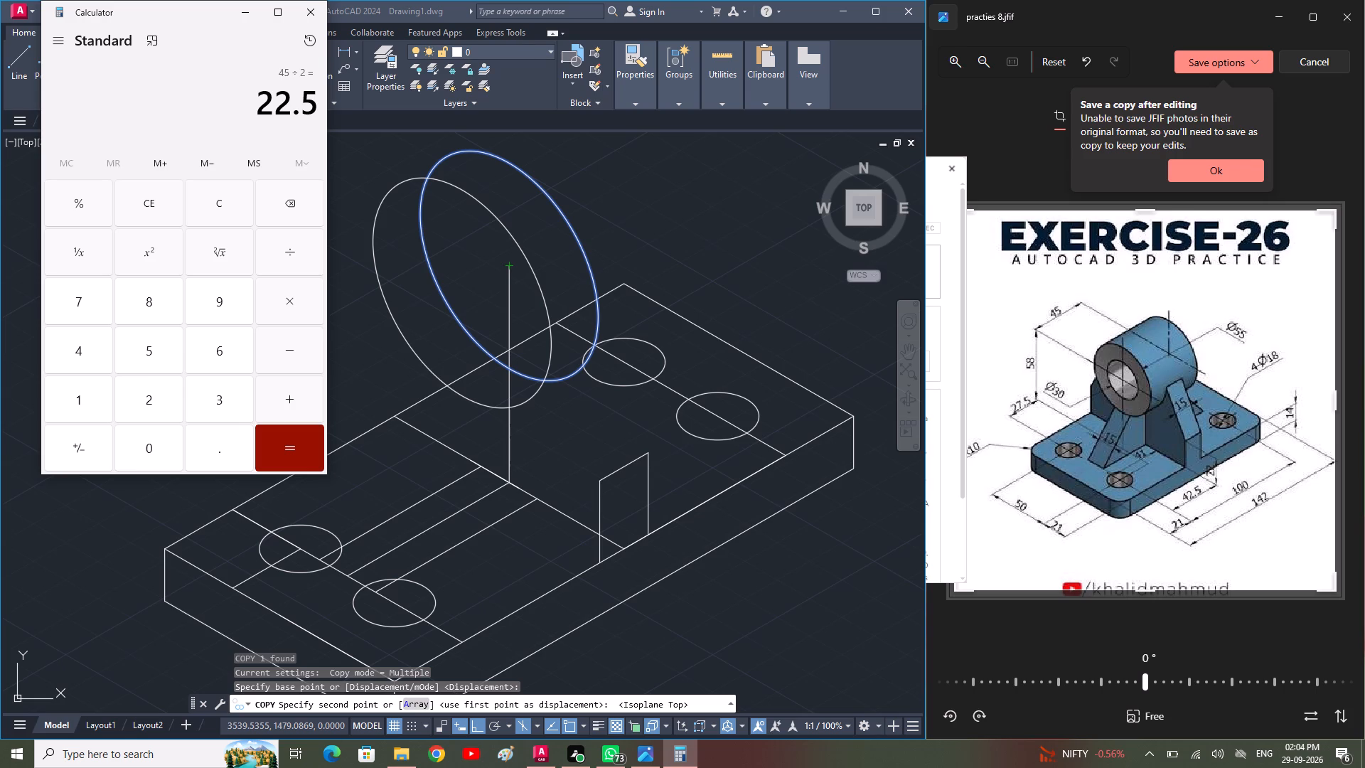
pyautogui.click(251, 7)
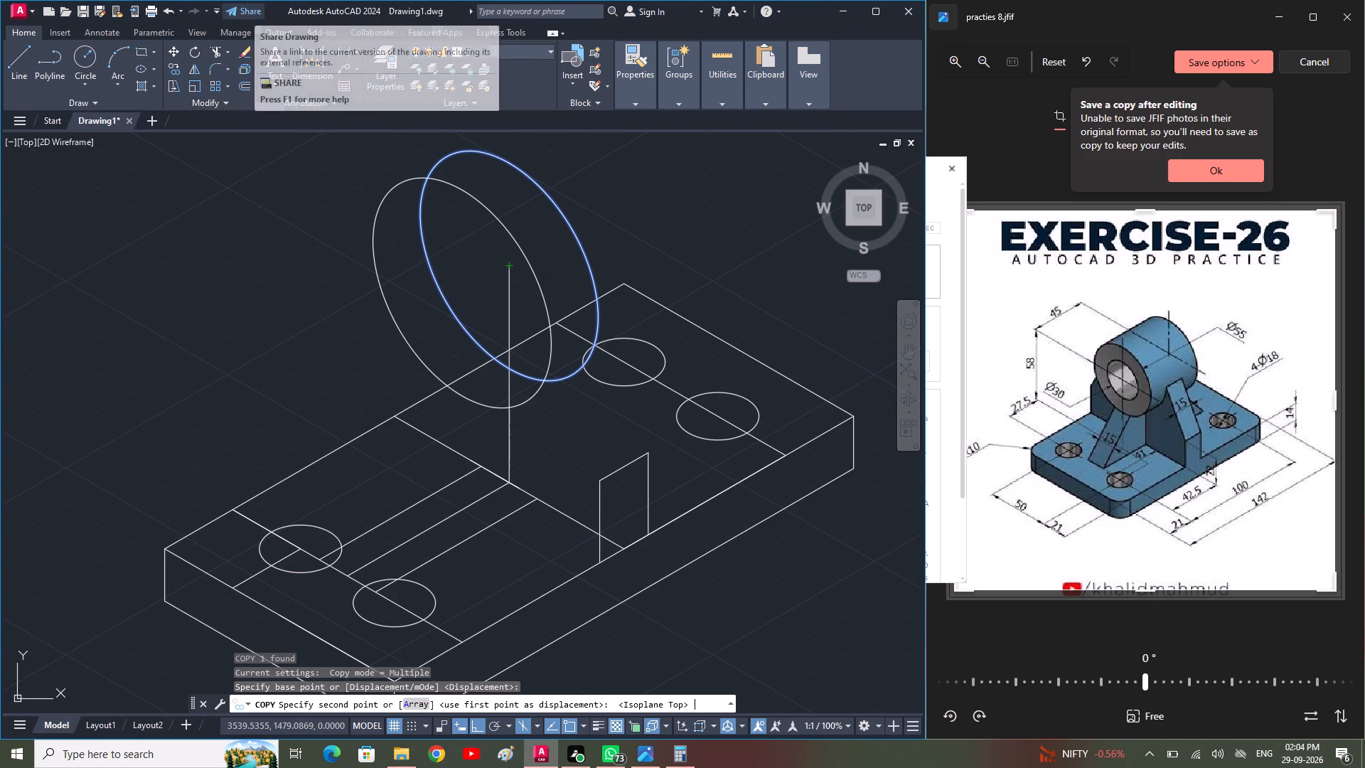
pyautogui.click(1177, 755)
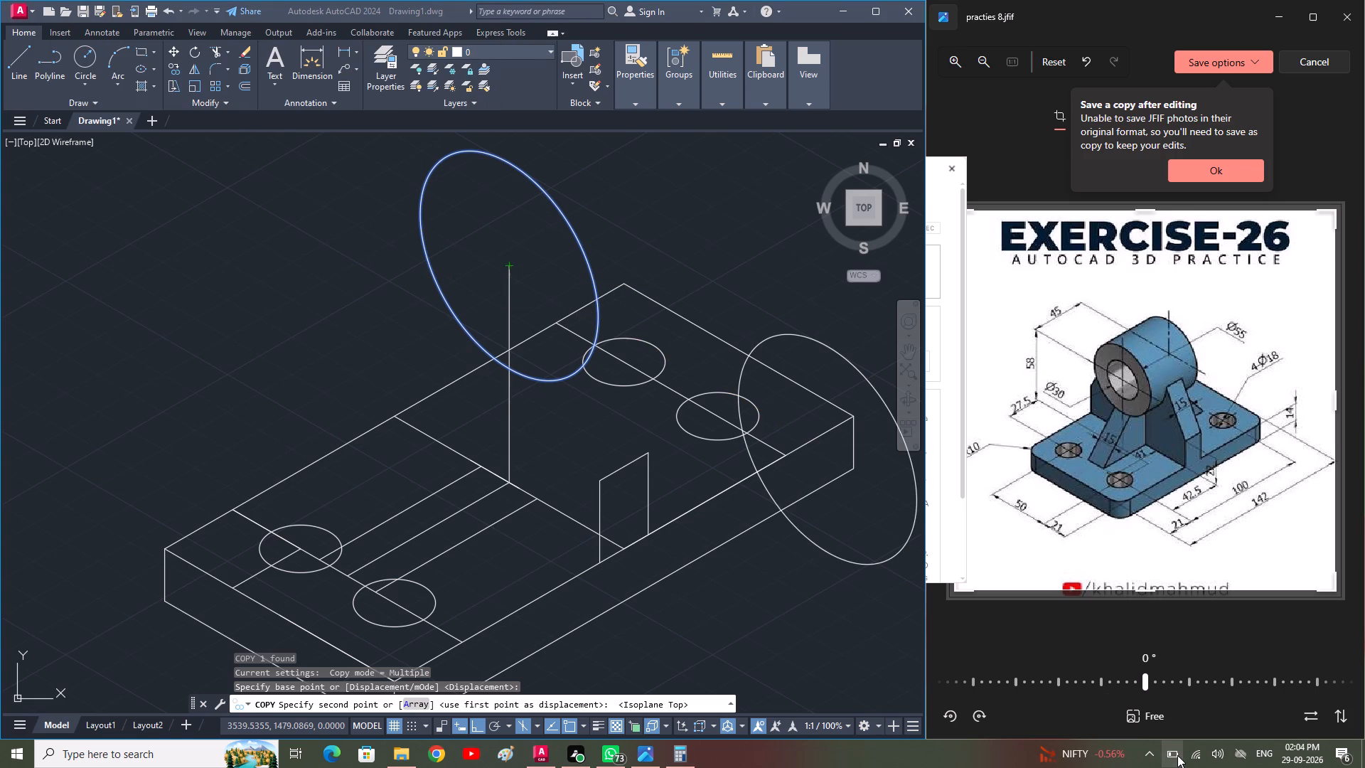
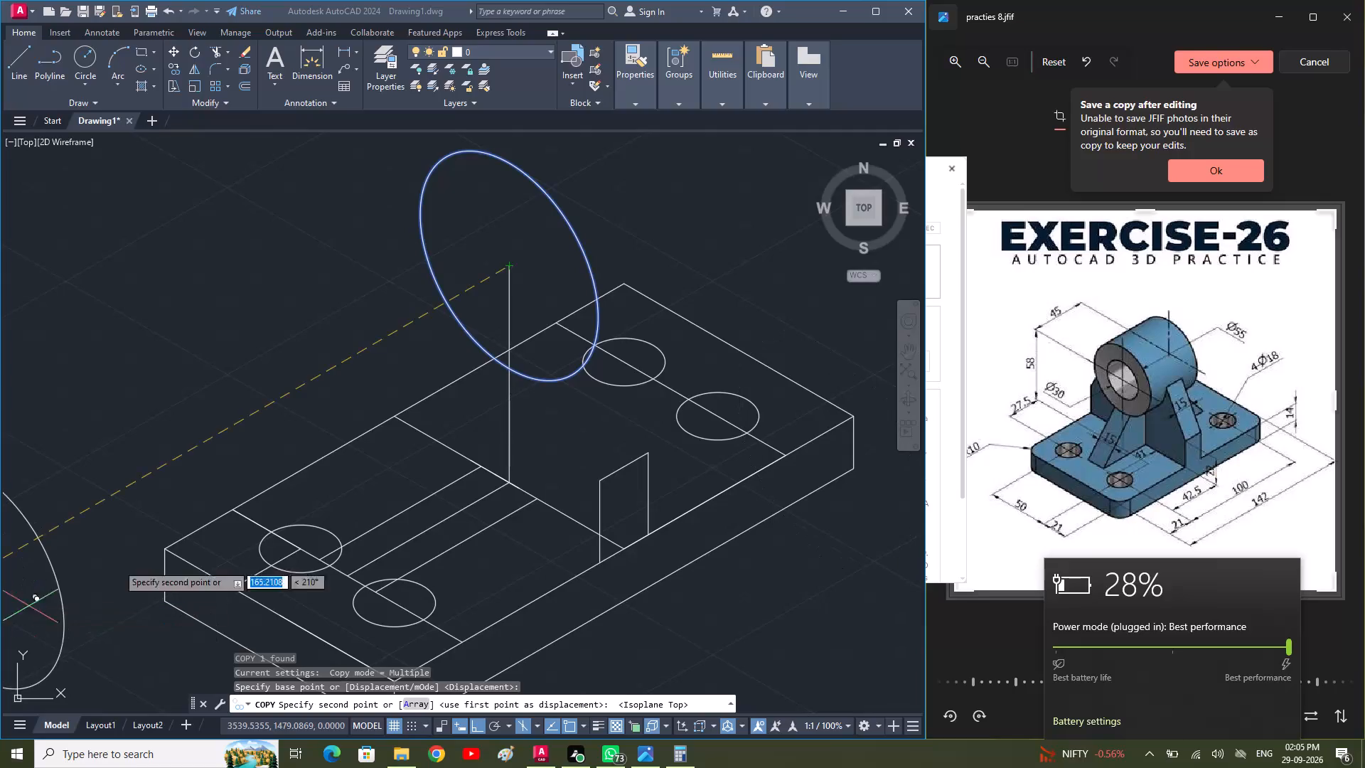
# Place two copies of the 55 mm isocircle along the plate's length, offset 22.5 mm each way from the original centre.
pyautogui.write('22.5')
pyautogui.press('Return')
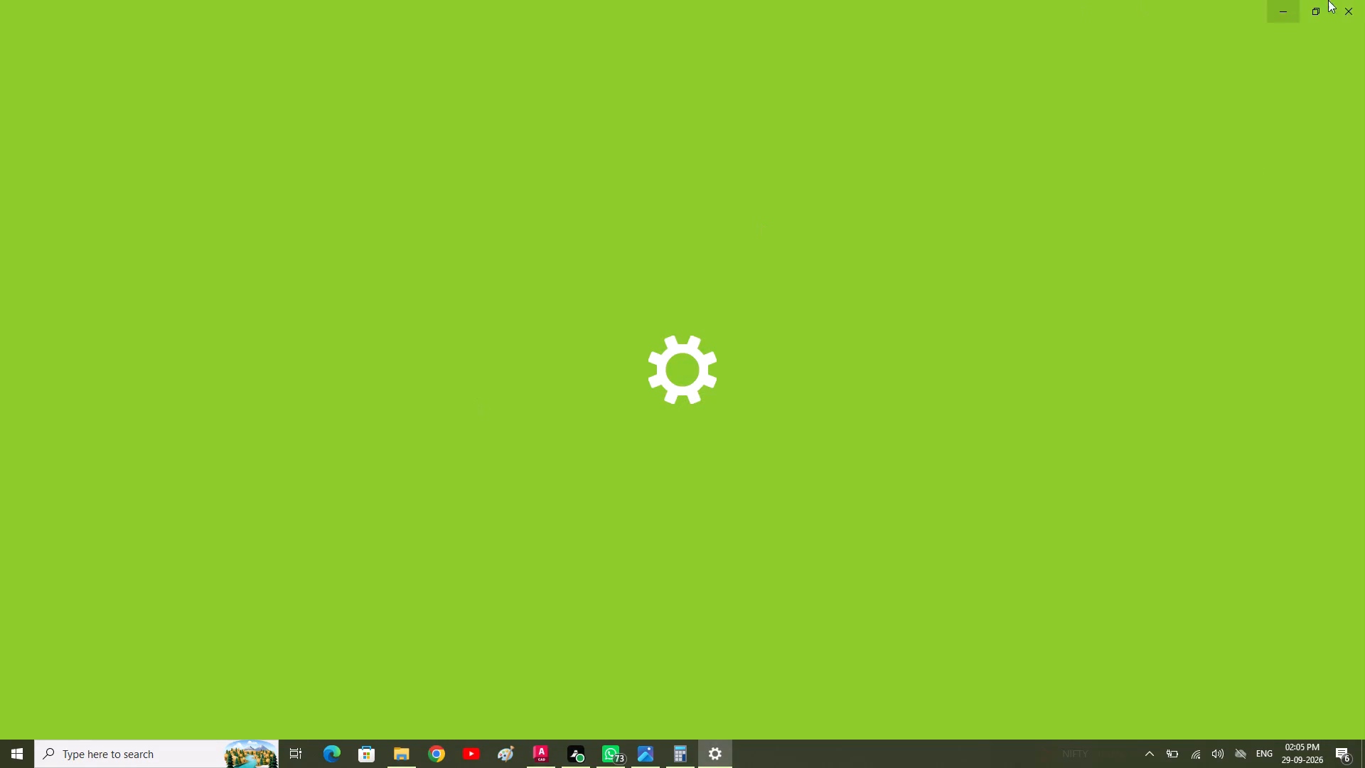
pyautogui.click(1347, 14)
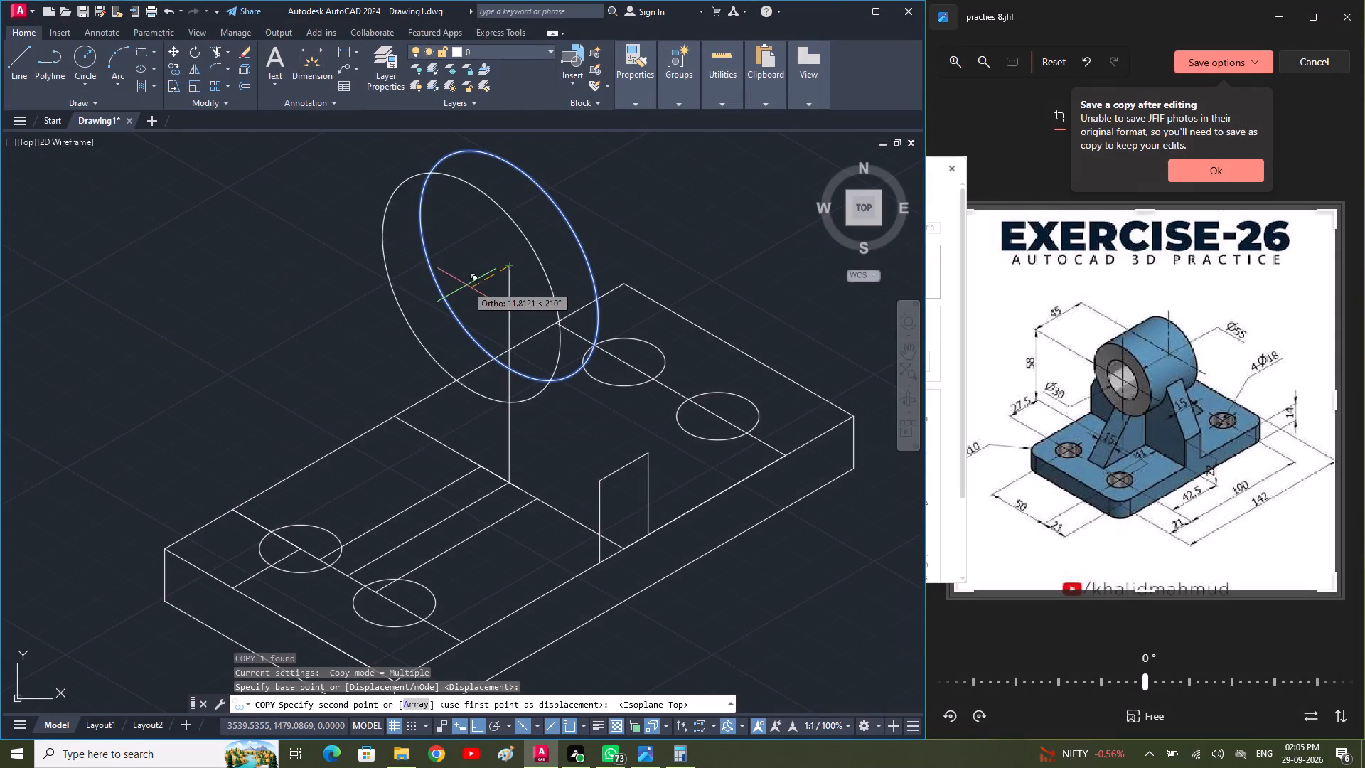
pyautogui.write('22.')
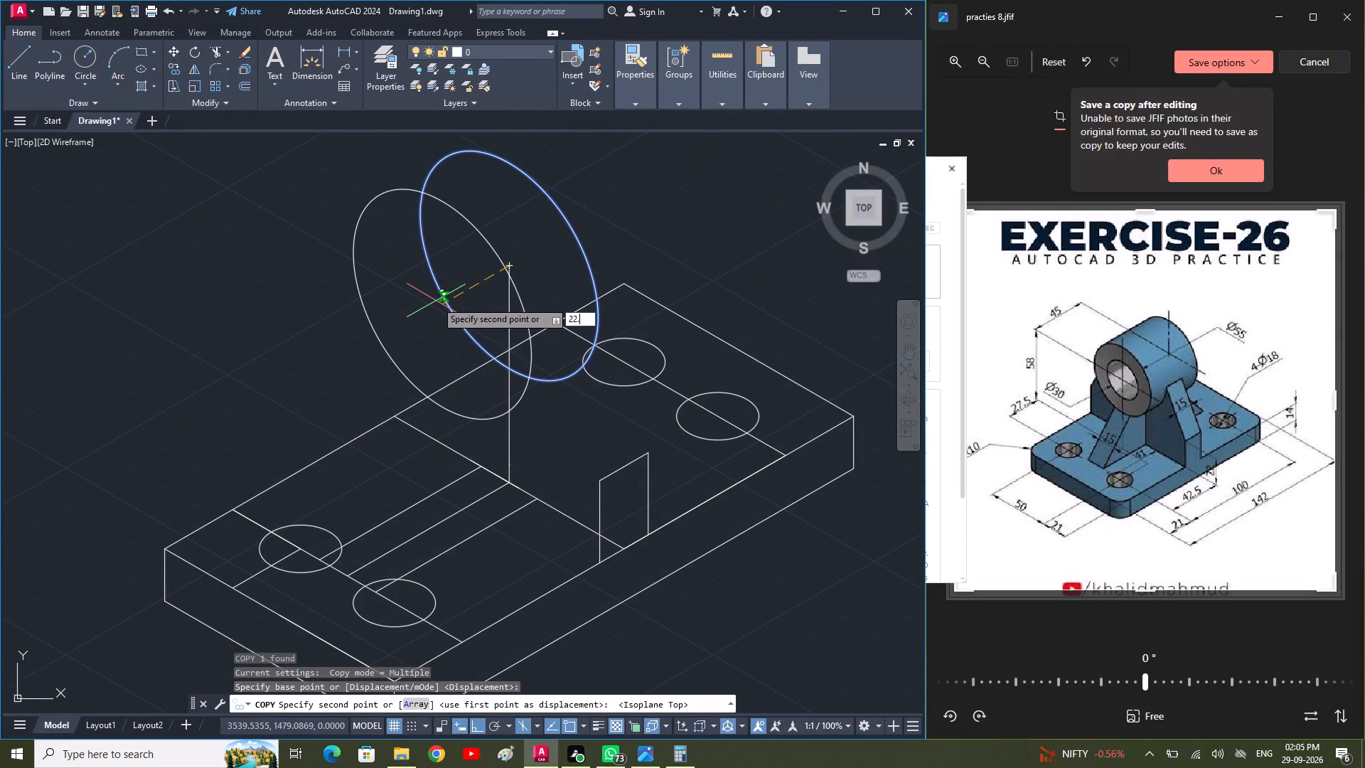
pyautogui.press('5')
pyautogui.press('Return')
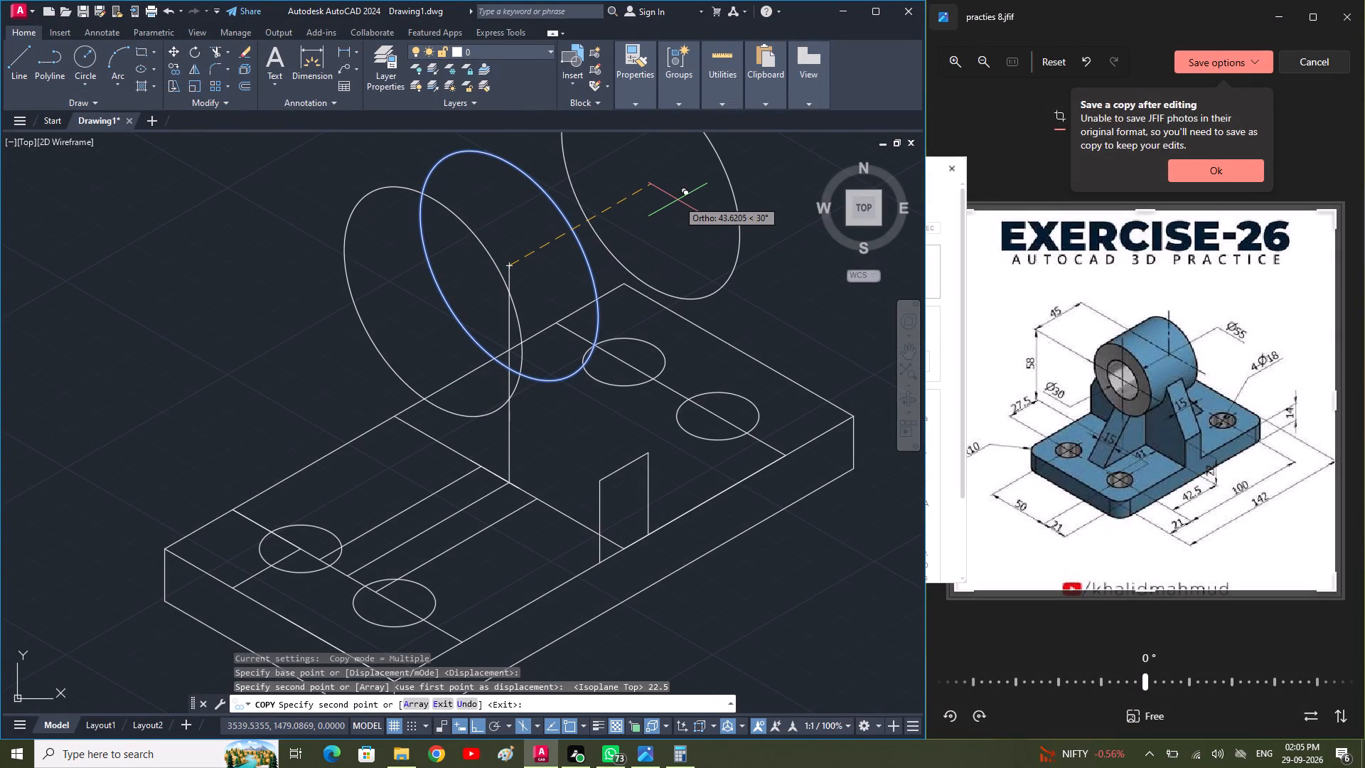
pyautogui.write('22.5')
pyautogui.press('Return')
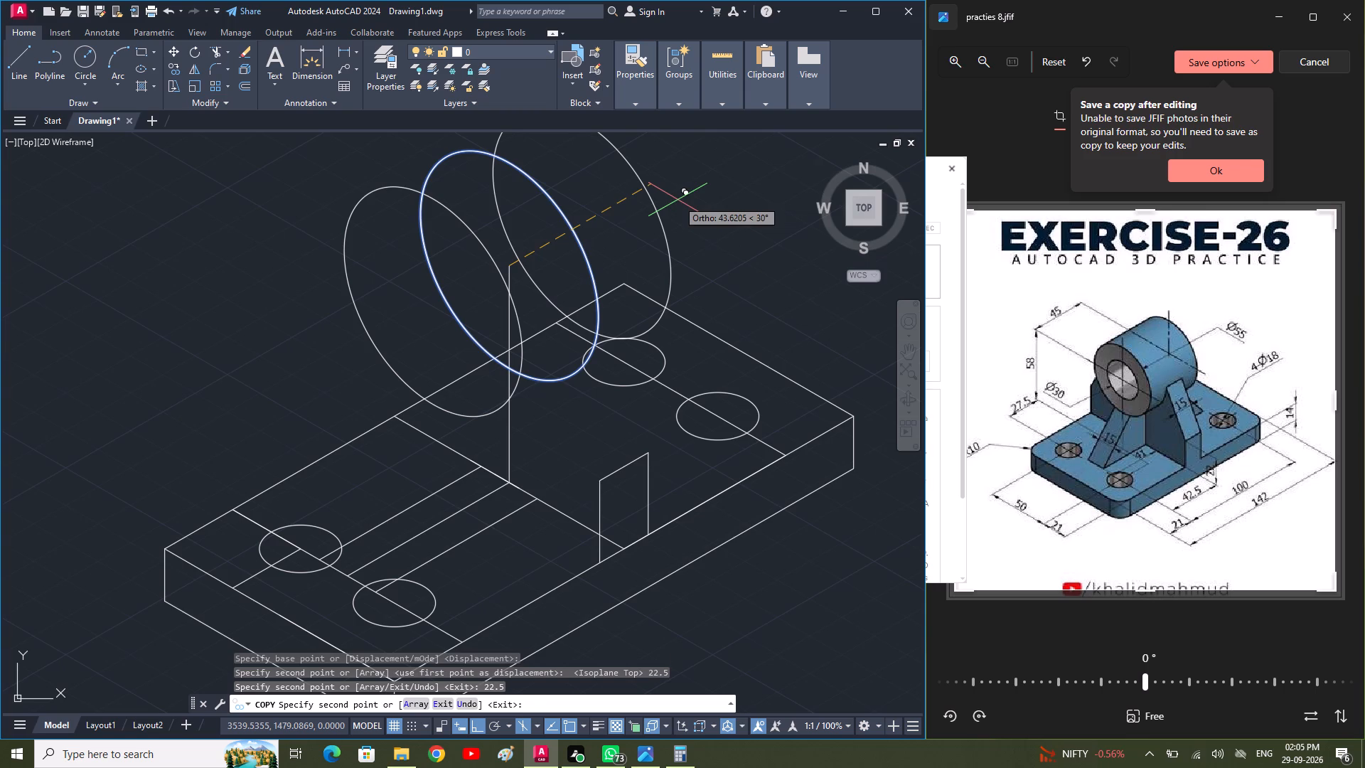
pyautogui.press('space')
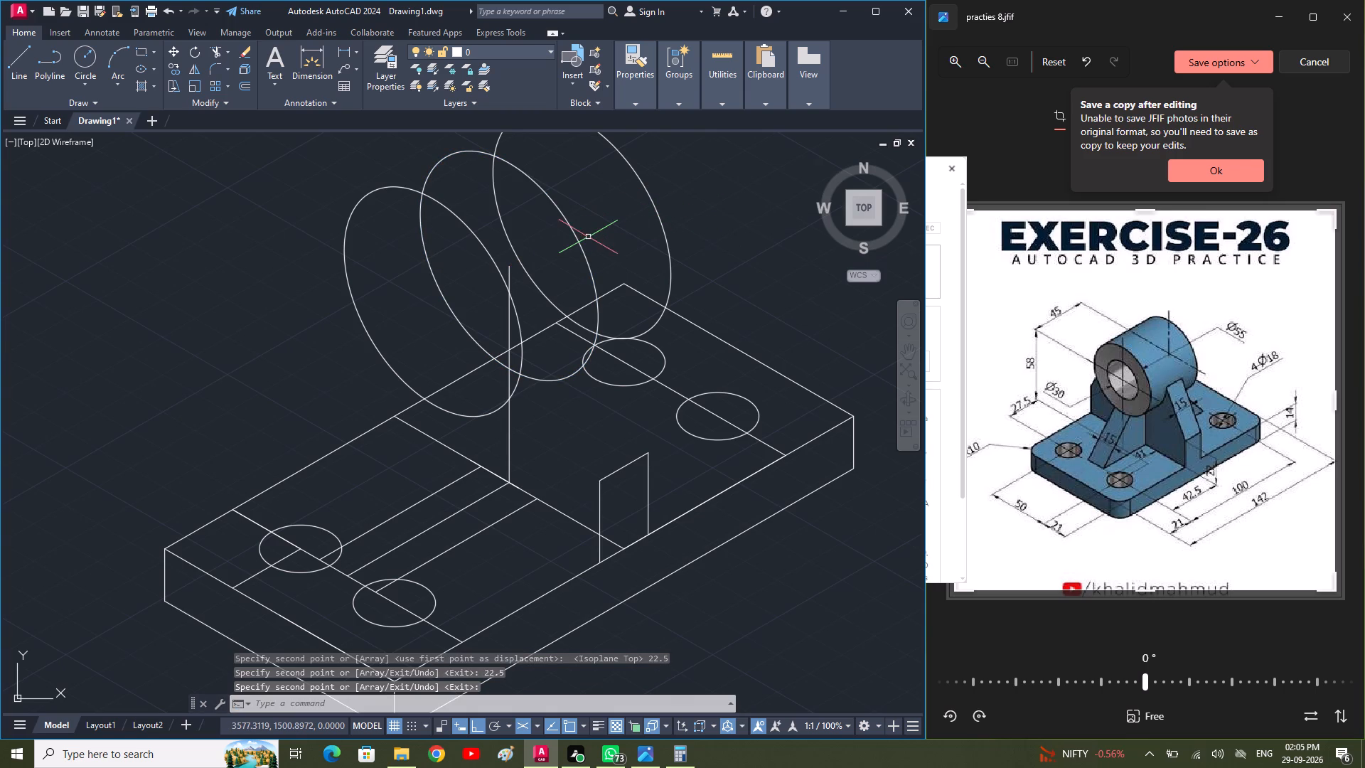
# Delete the original middle 55 mm isocircle centred on top of the vertical line.
pyautogui.click(582, 237)
pyautogui.click(577, 238)
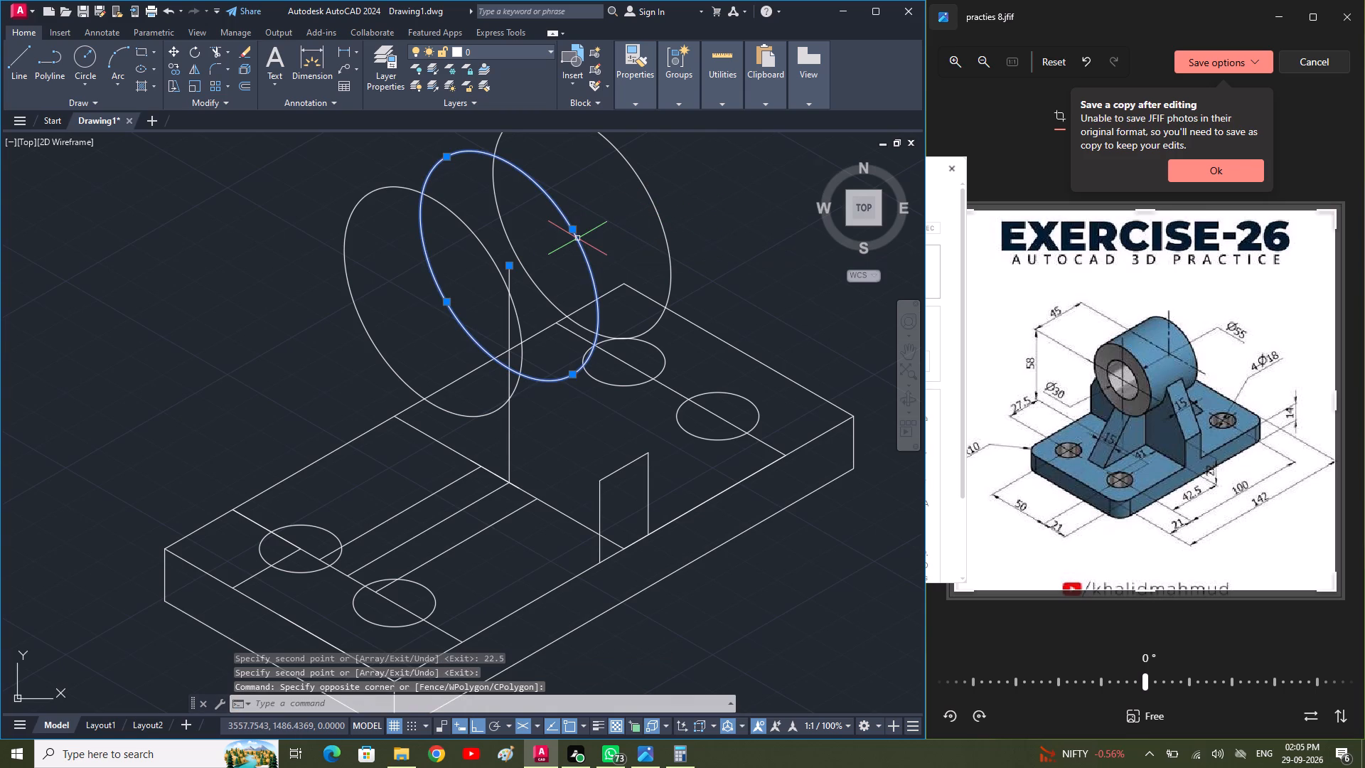
pyautogui.press('Delete')
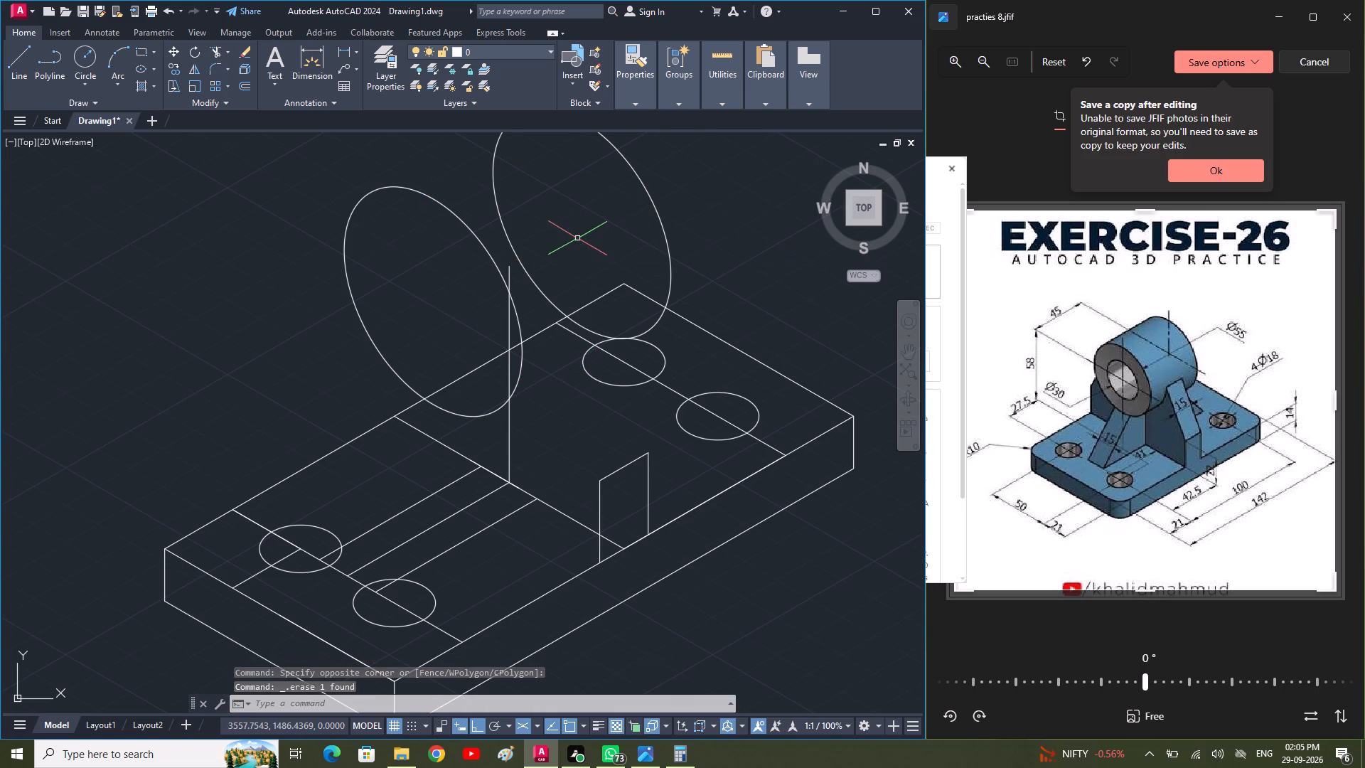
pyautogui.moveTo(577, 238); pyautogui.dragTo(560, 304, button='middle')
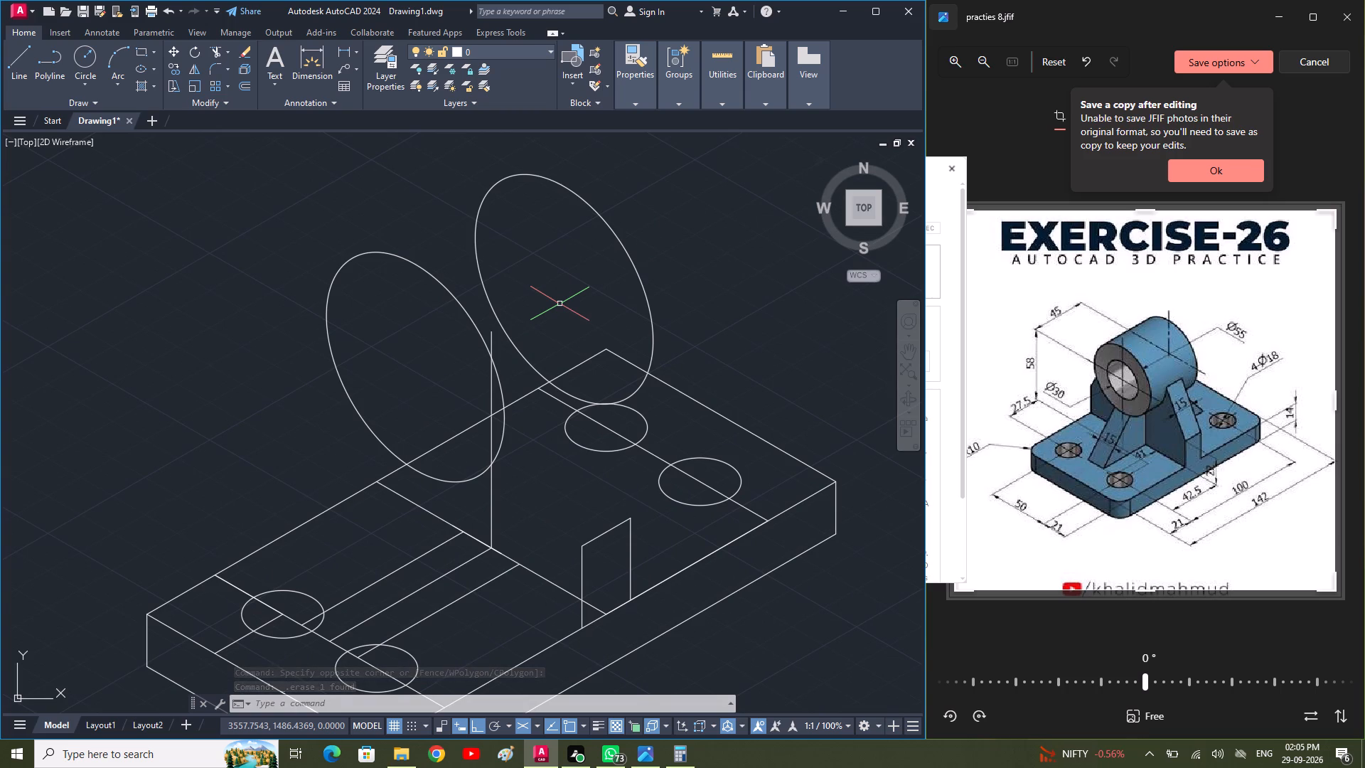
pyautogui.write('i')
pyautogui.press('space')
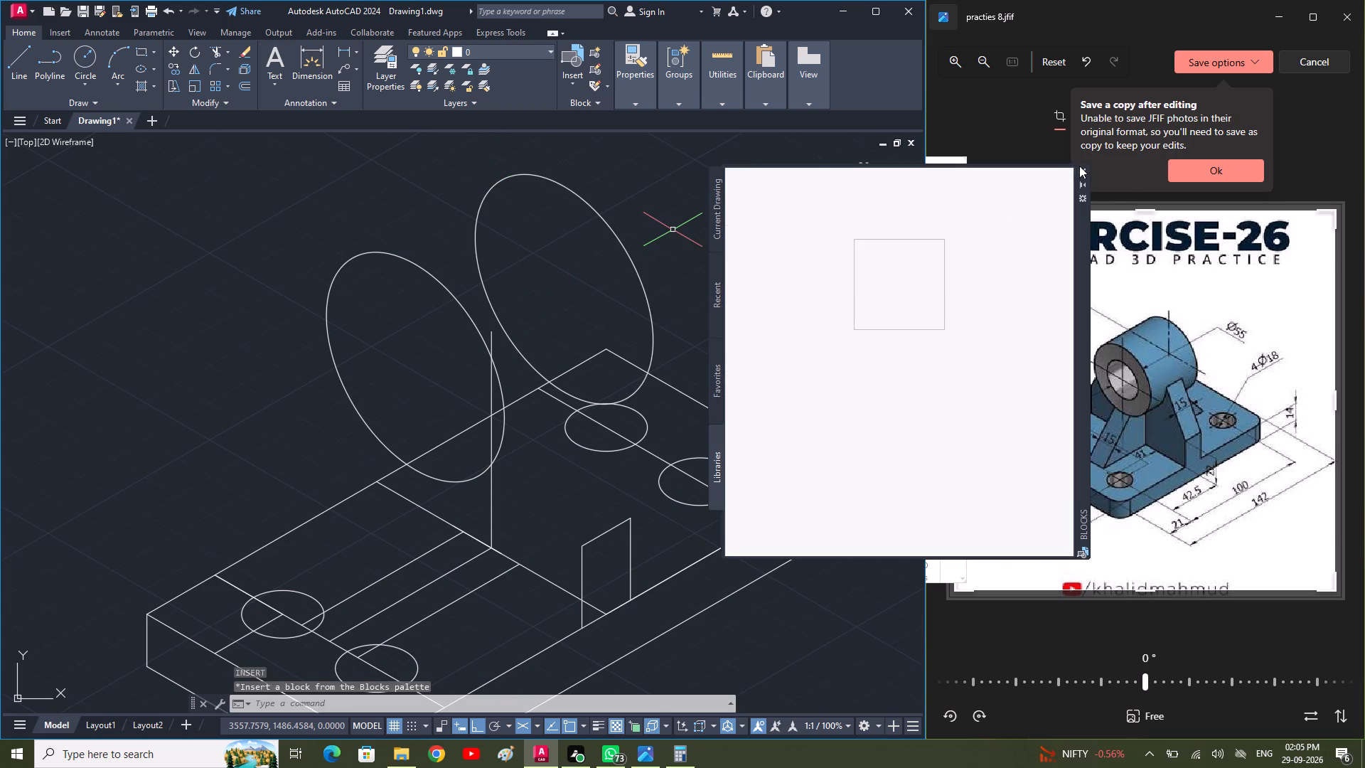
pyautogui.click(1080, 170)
# Draw the cylinder's upper silhouette line joining the upper outer edges of the far and near 55 mm isocircles.
pyautogui.write('l')
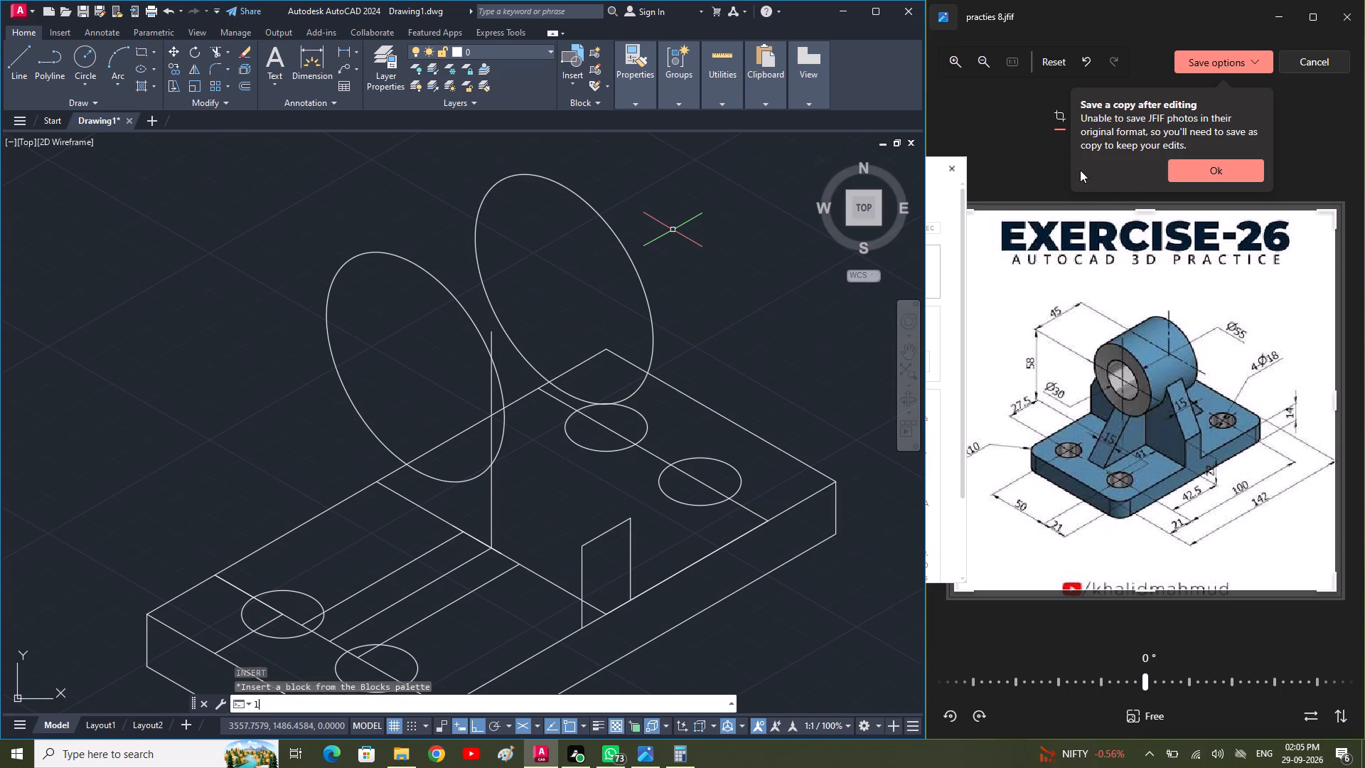
pyautogui.press('space')
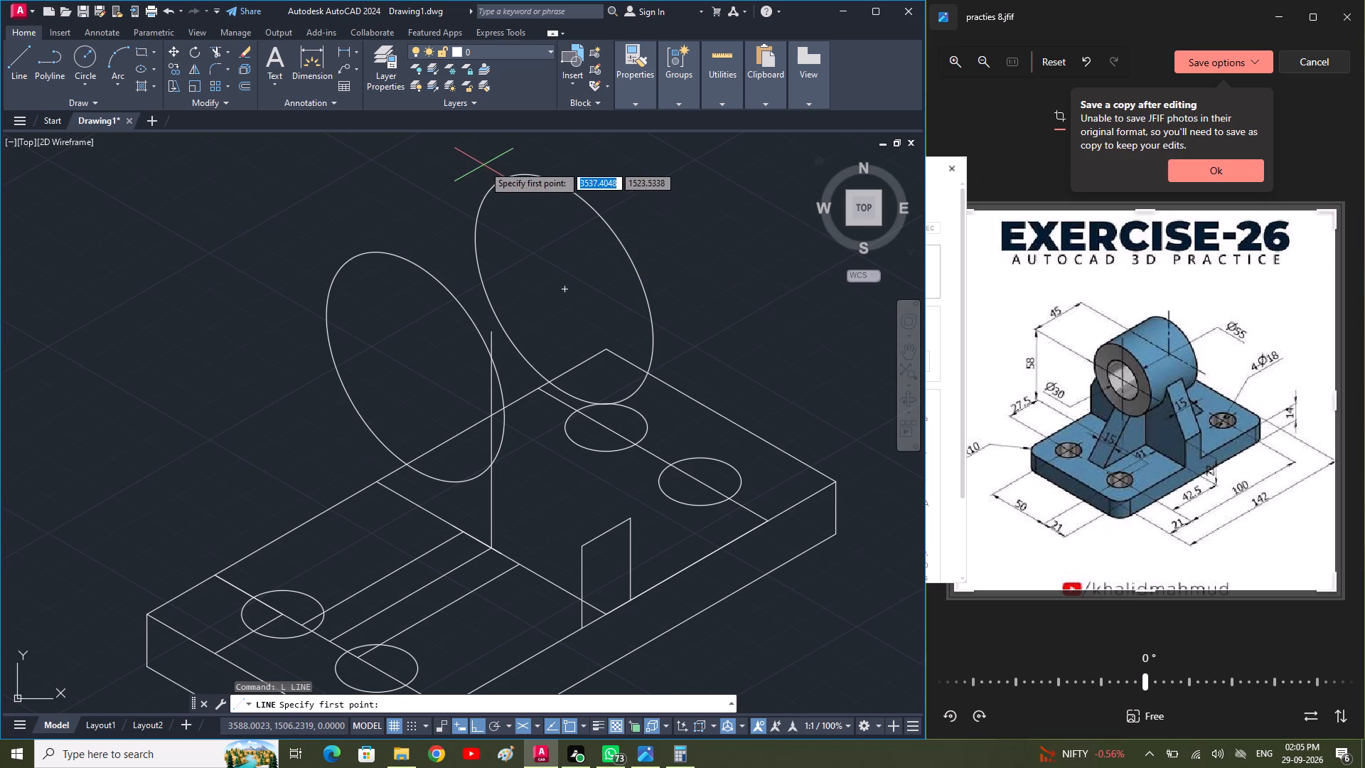
pyautogui.click(500, 178)
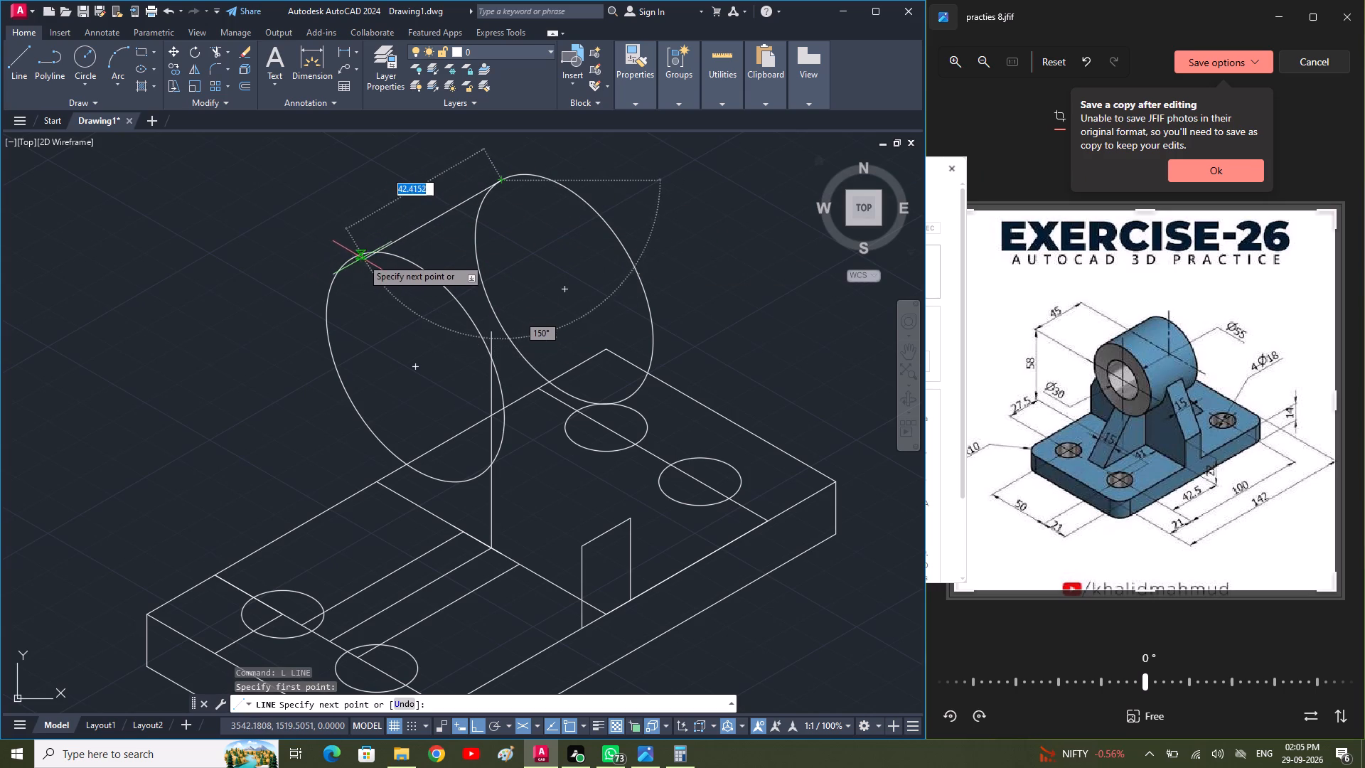
pyautogui.scroll(1, 355, 255)
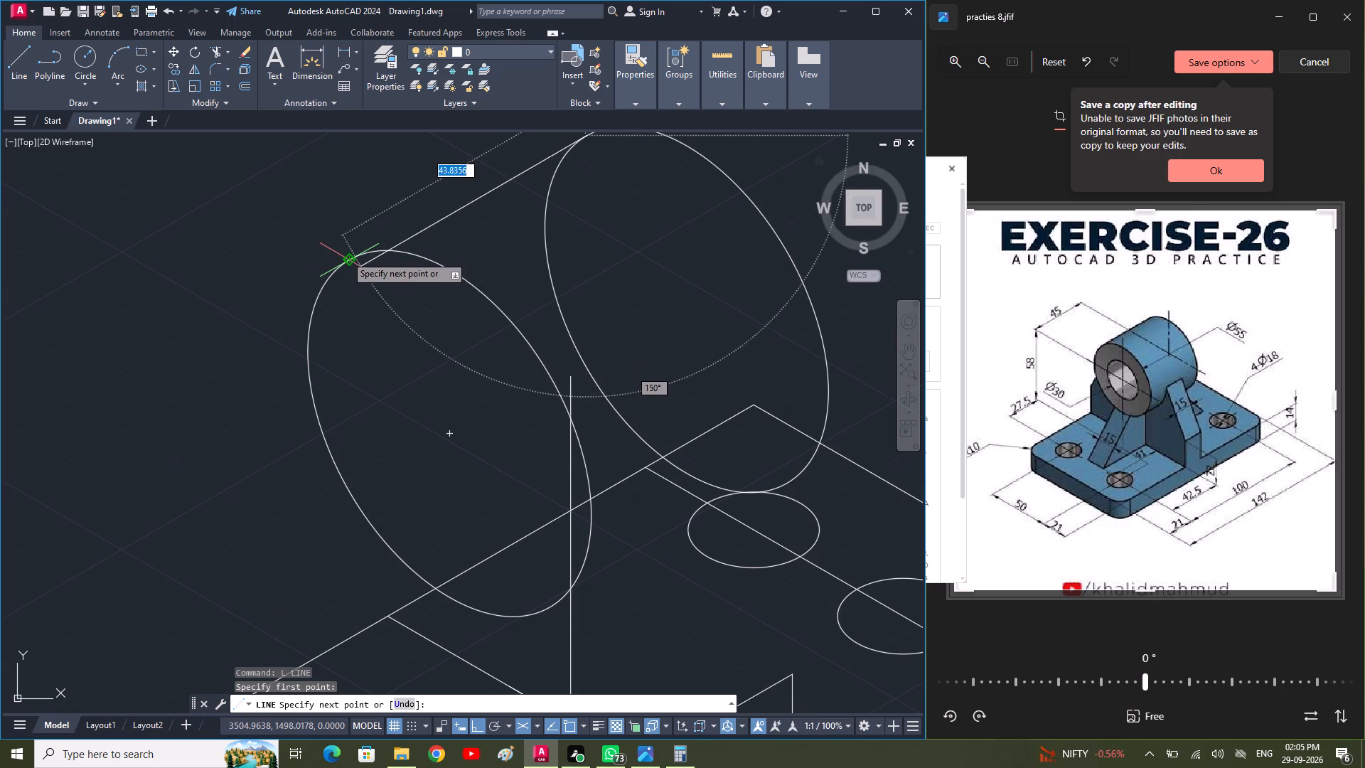
pyautogui.click(346, 255)
pyautogui.press('space')
# Draw the cylinder's axis as two lines from the vertical line's top end, running both ways along the plate's length past the isocircle centres.
pyautogui.moveTo(684, 273); pyautogui.dragTo(550, 176, button='middle')
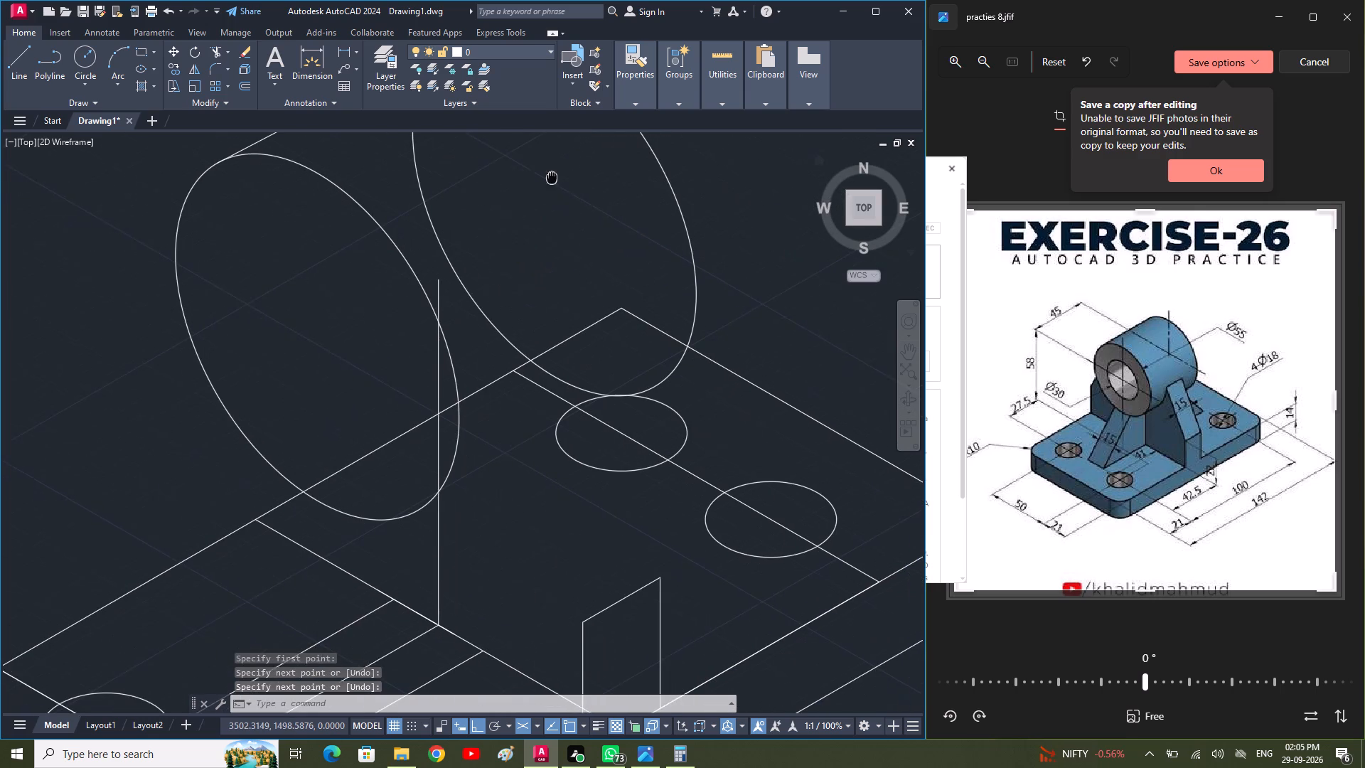
pyautogui.moveTo(550, 176); pyautogui.dragTo(547, 176, button='middle')
pyautogui.press('space')
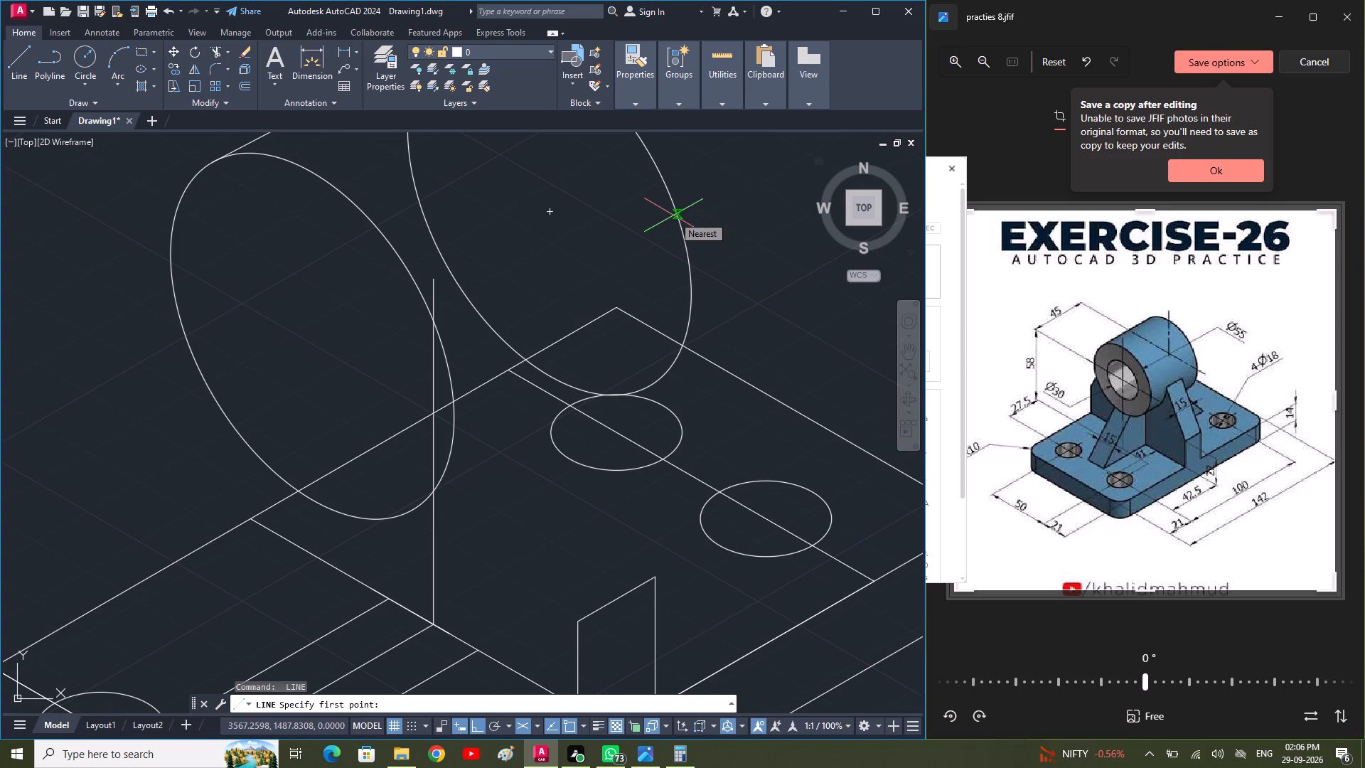
pyautogui.click(437, 280)
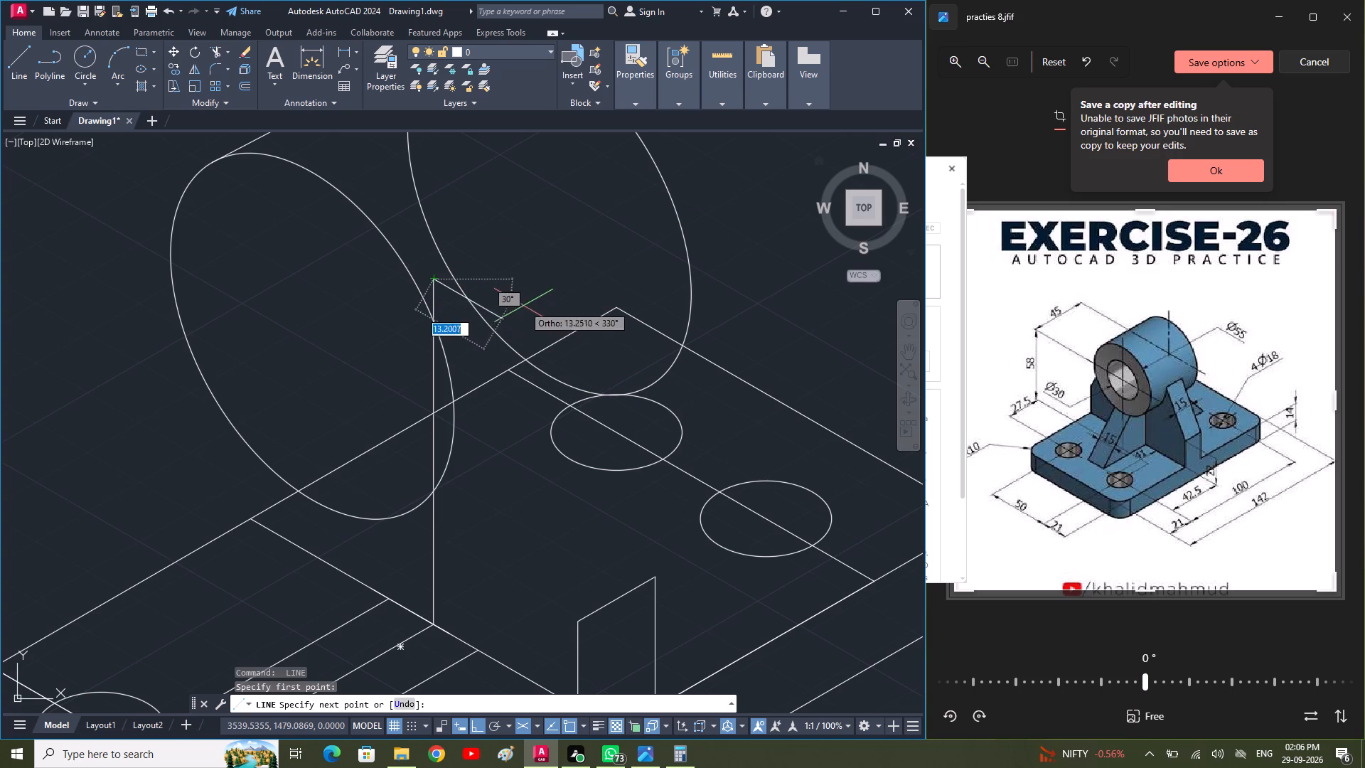
pyautogui.click(722, 159)
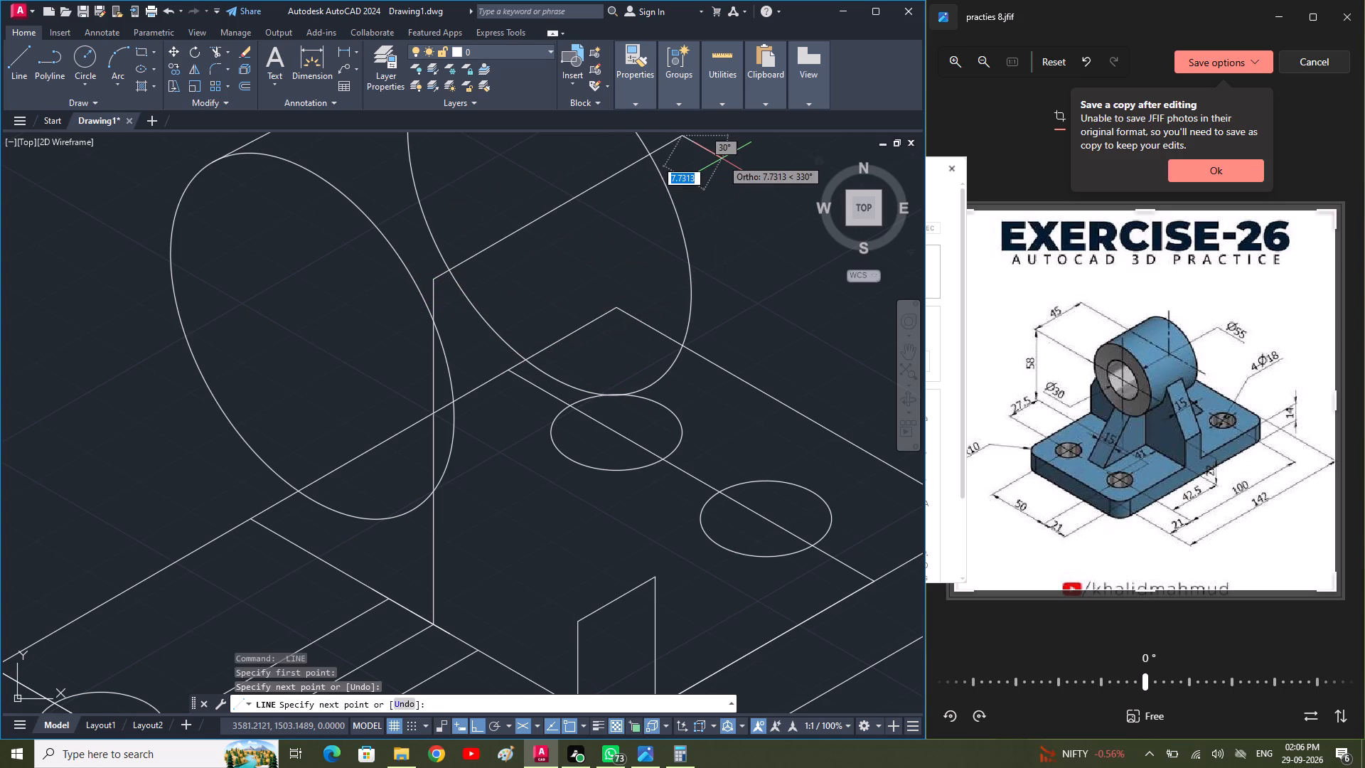
pyautogui.press('space')
pyautogui.press('space')
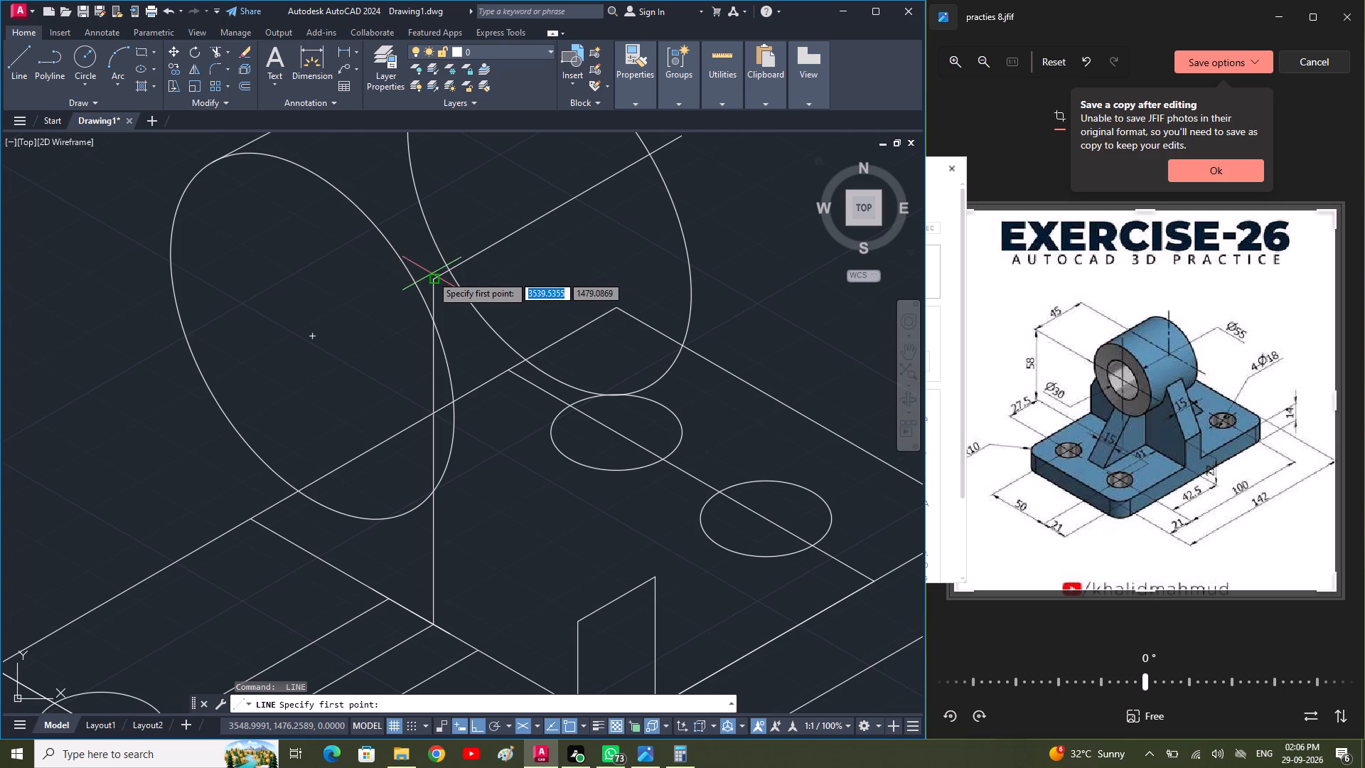
pyautogui.click(431, 279)
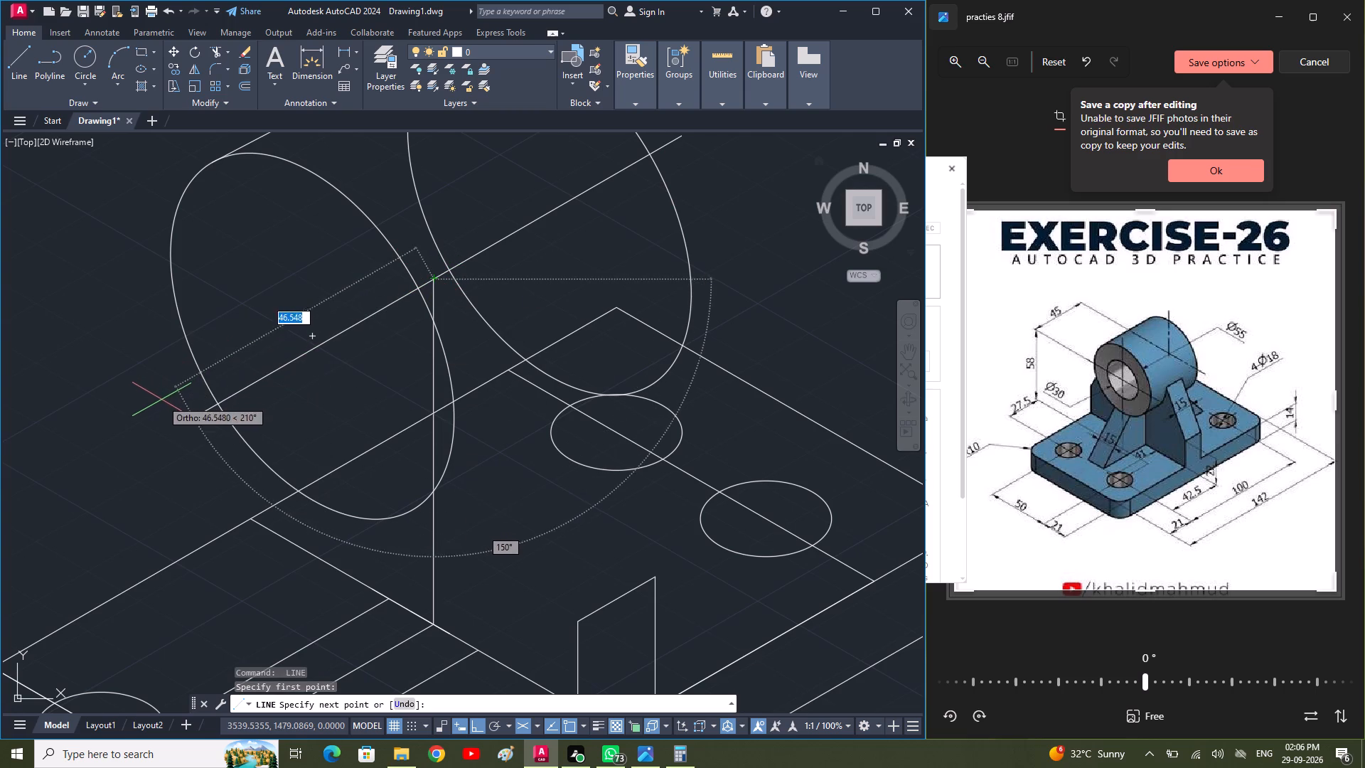
pyautogui.click(161, 400)
pyautogui.press('space')
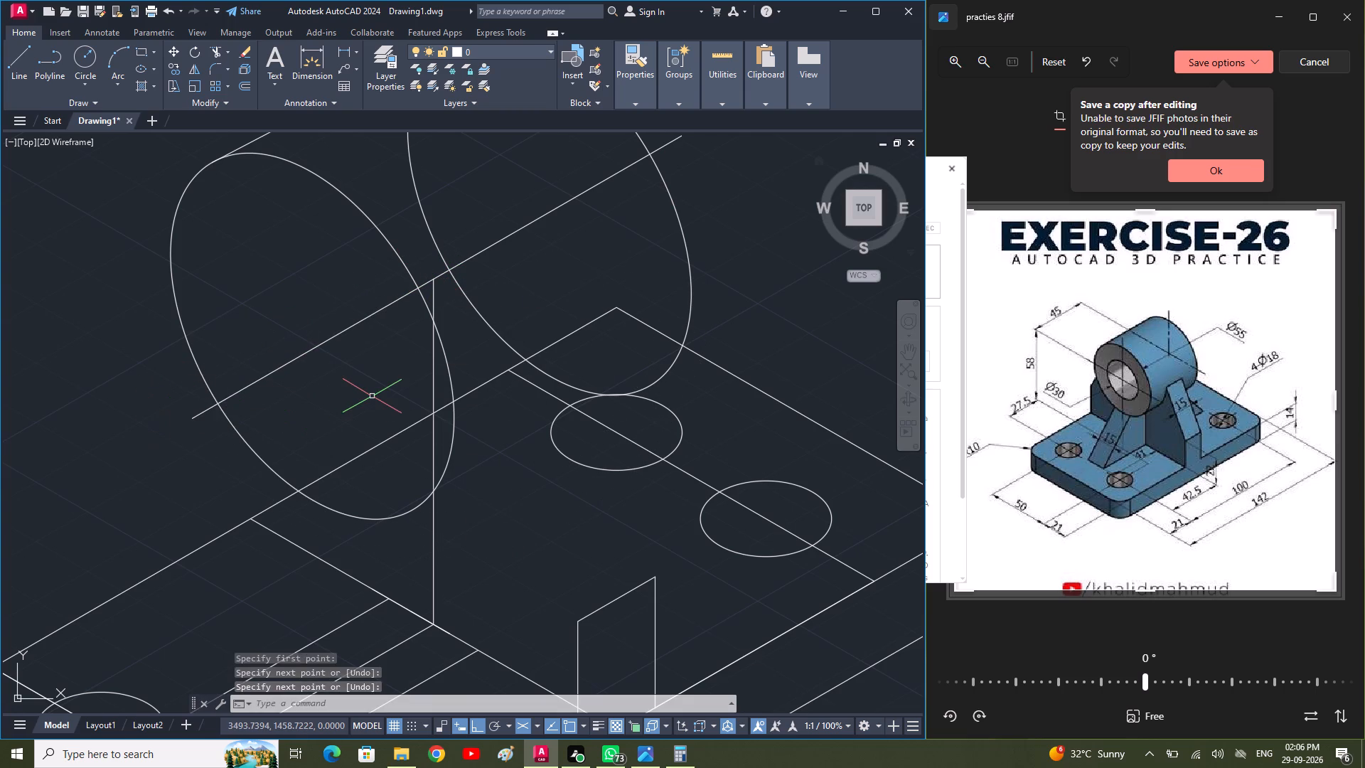
# Trim the far 55 mm isocircle's hidden arc between the upper silhouette line and the axis line.
pyautogui.write('tr')
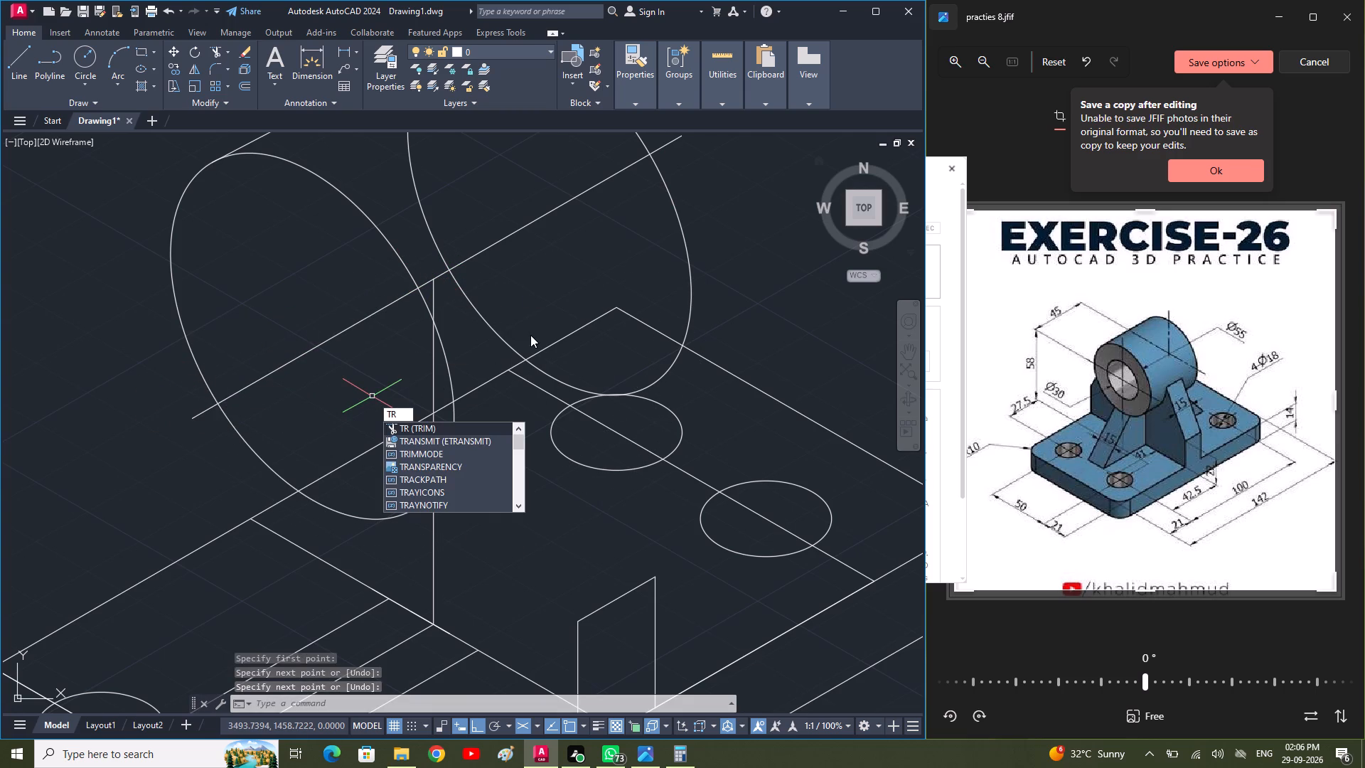
pyautogui.press('space')
pyautogui.moveTo(498, 326); pyautogui.dragTo(445, 417, button='middle')
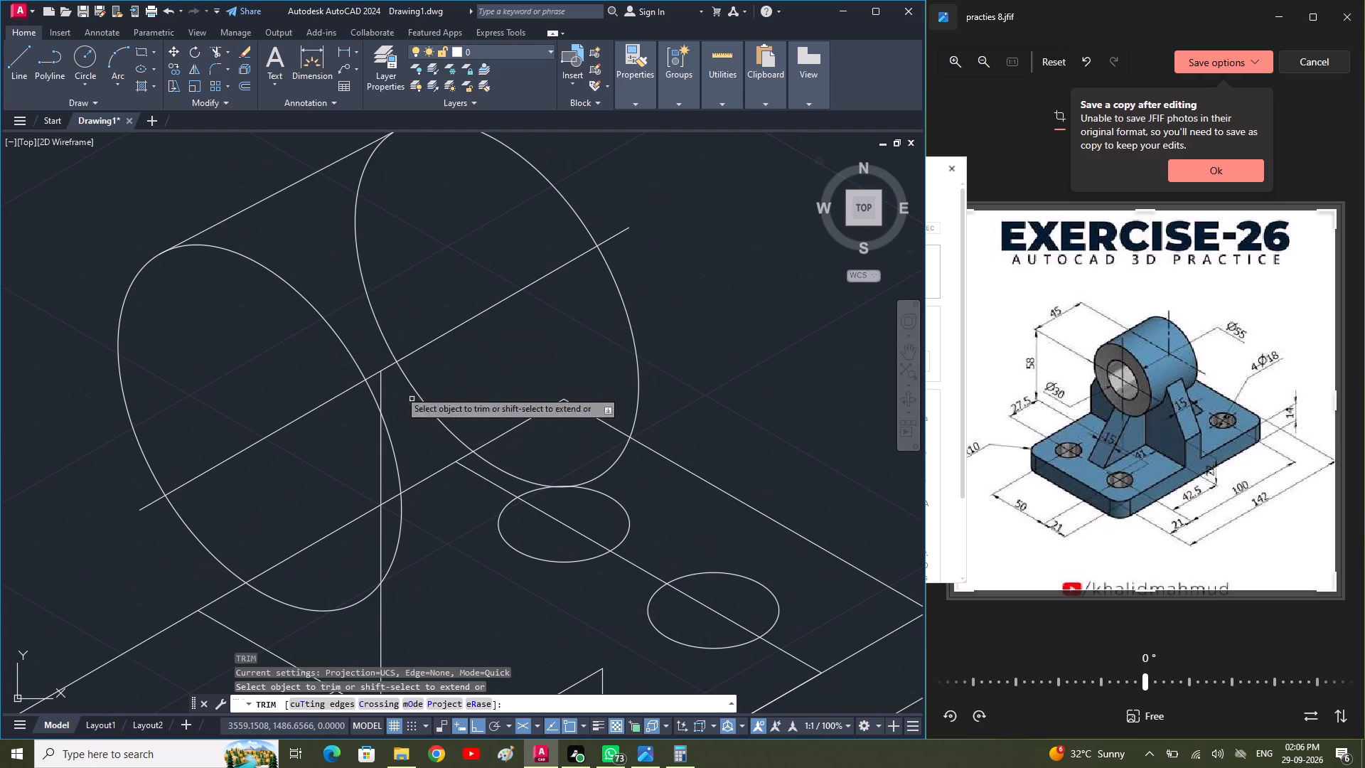
pyautogui.click(359, 183)
pyautogui.scroll(-1, 366, 203)
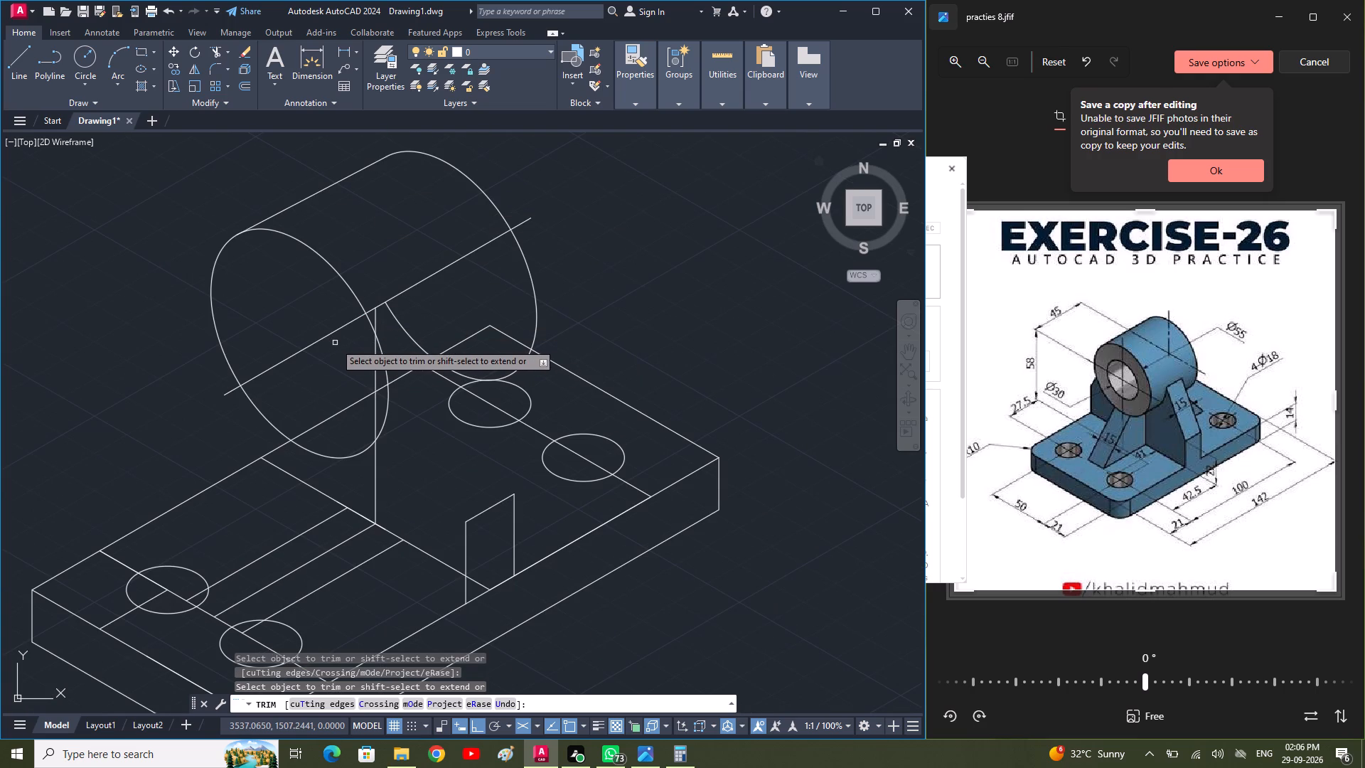
pyautogui.press('Escape')
pyautogui.press('Escape')
pyautogui.press('Escape')
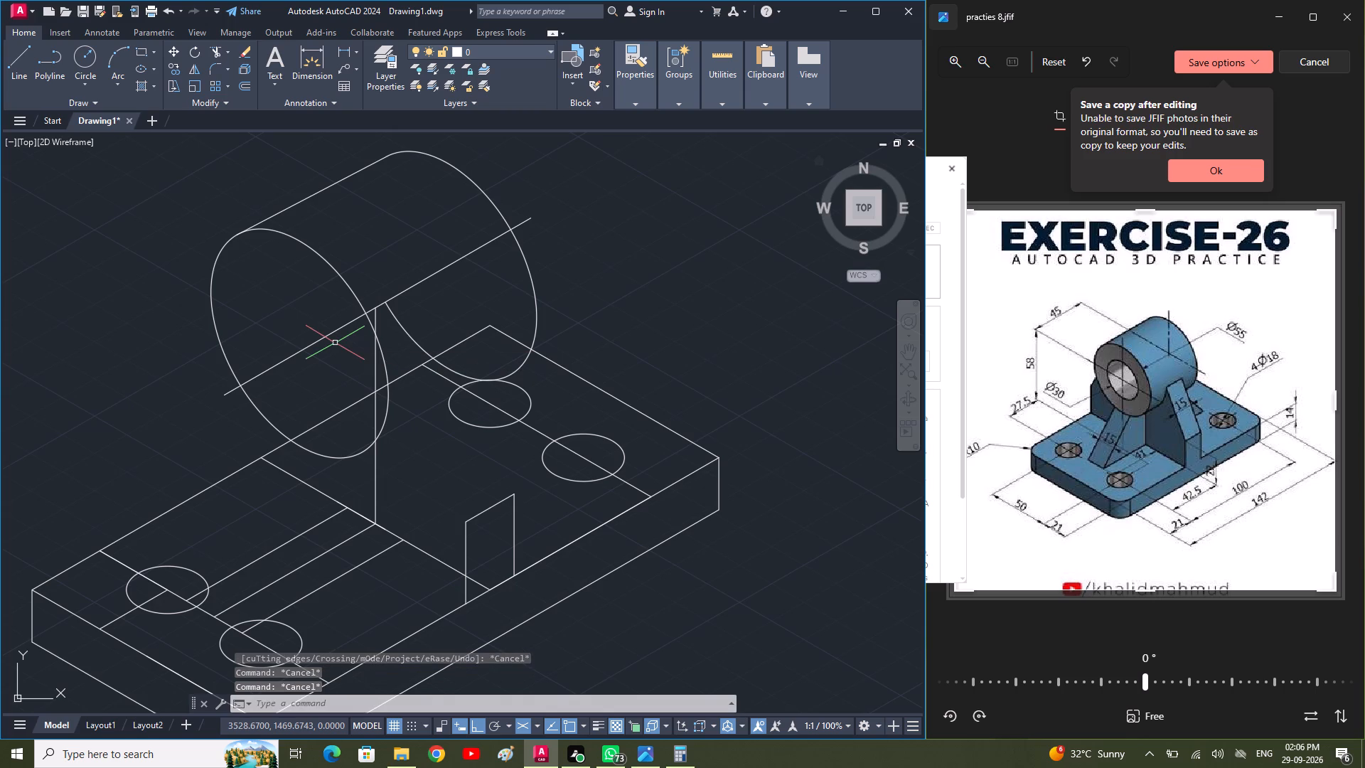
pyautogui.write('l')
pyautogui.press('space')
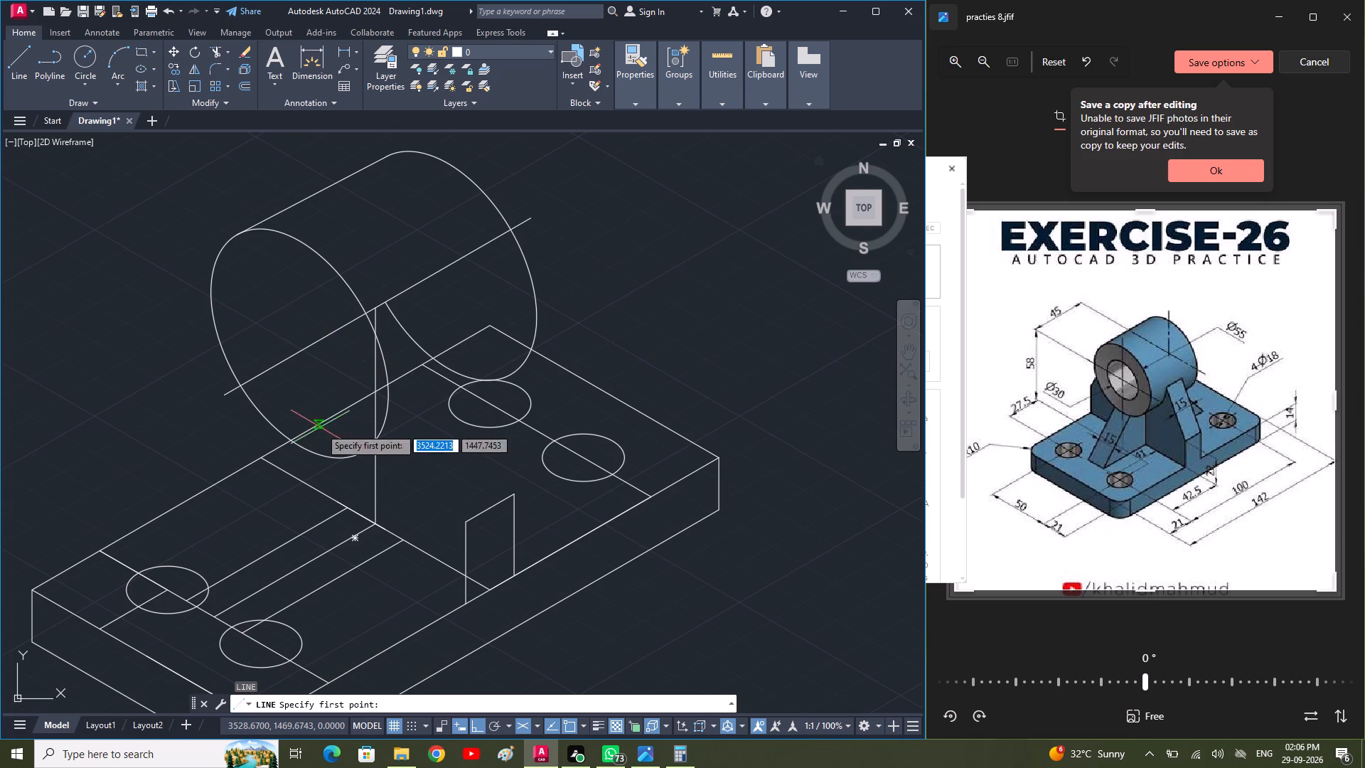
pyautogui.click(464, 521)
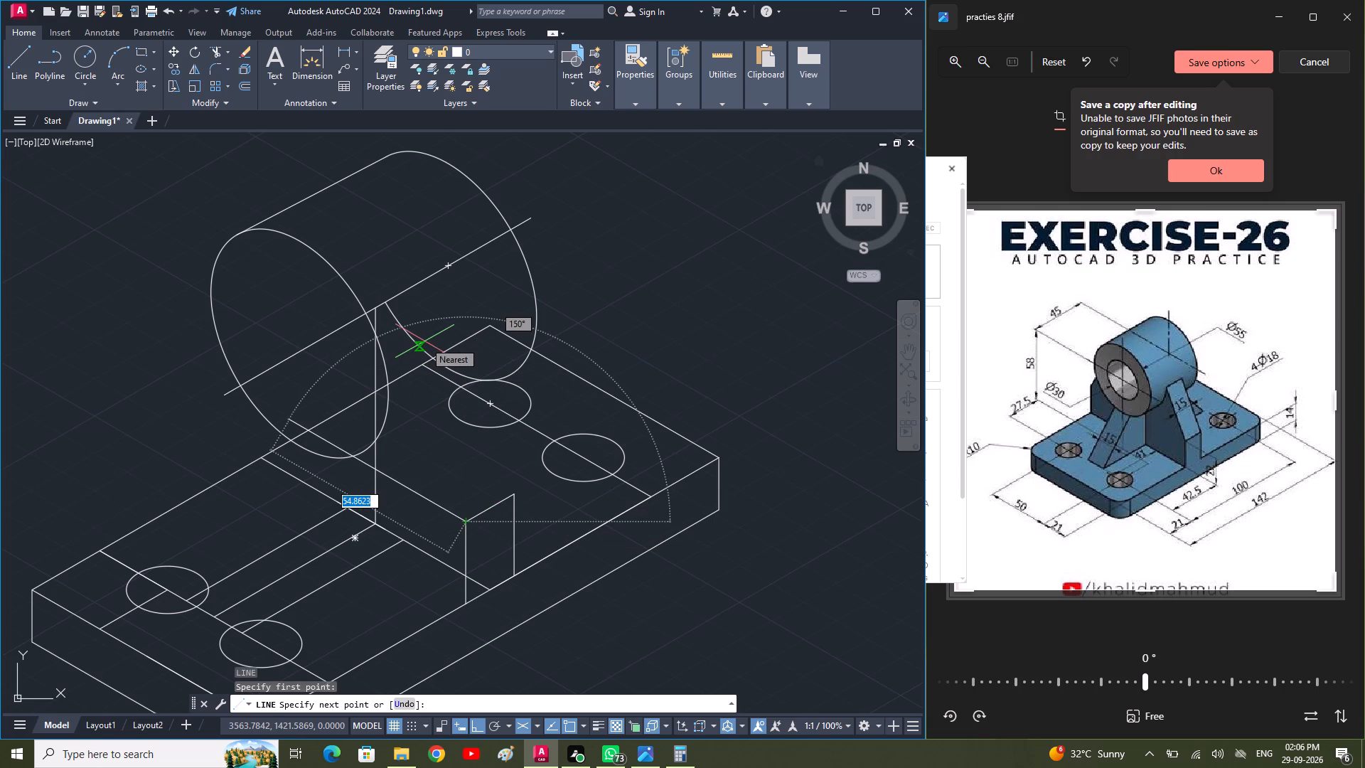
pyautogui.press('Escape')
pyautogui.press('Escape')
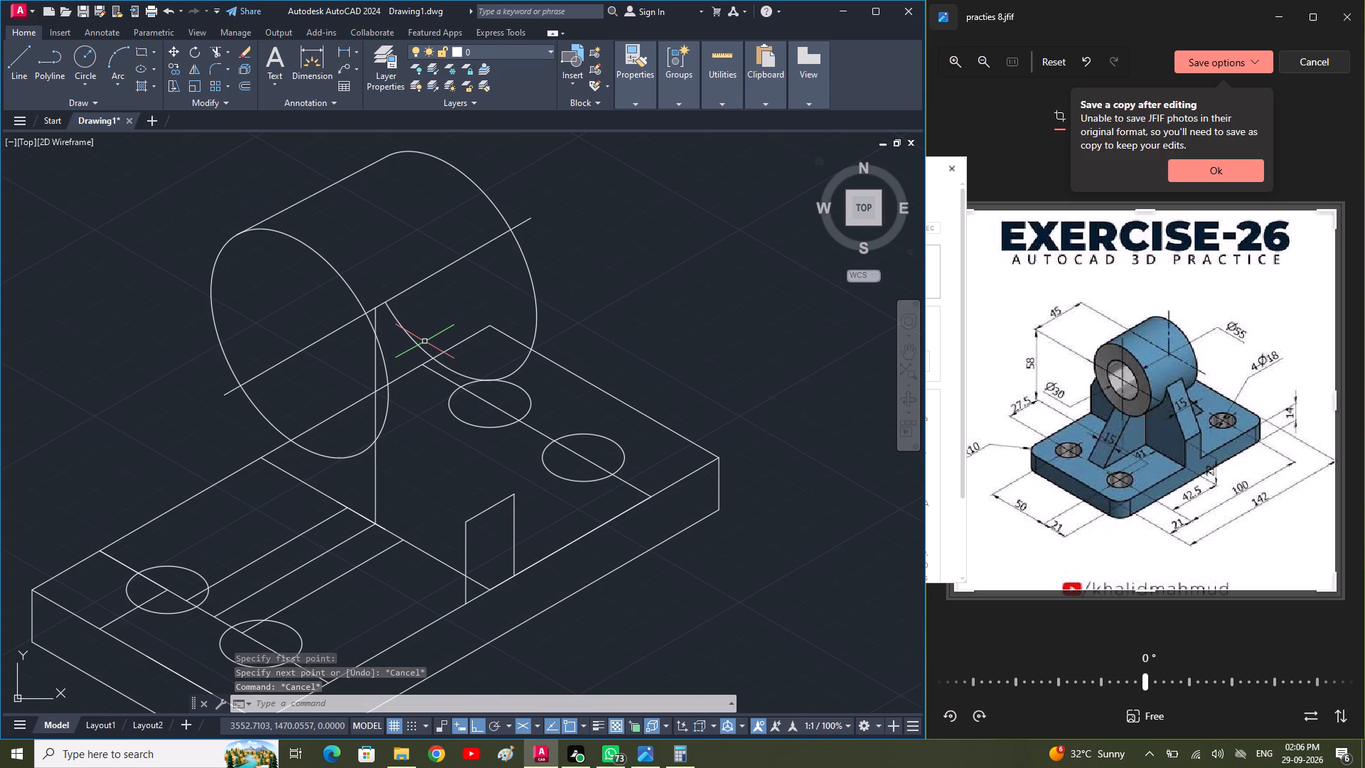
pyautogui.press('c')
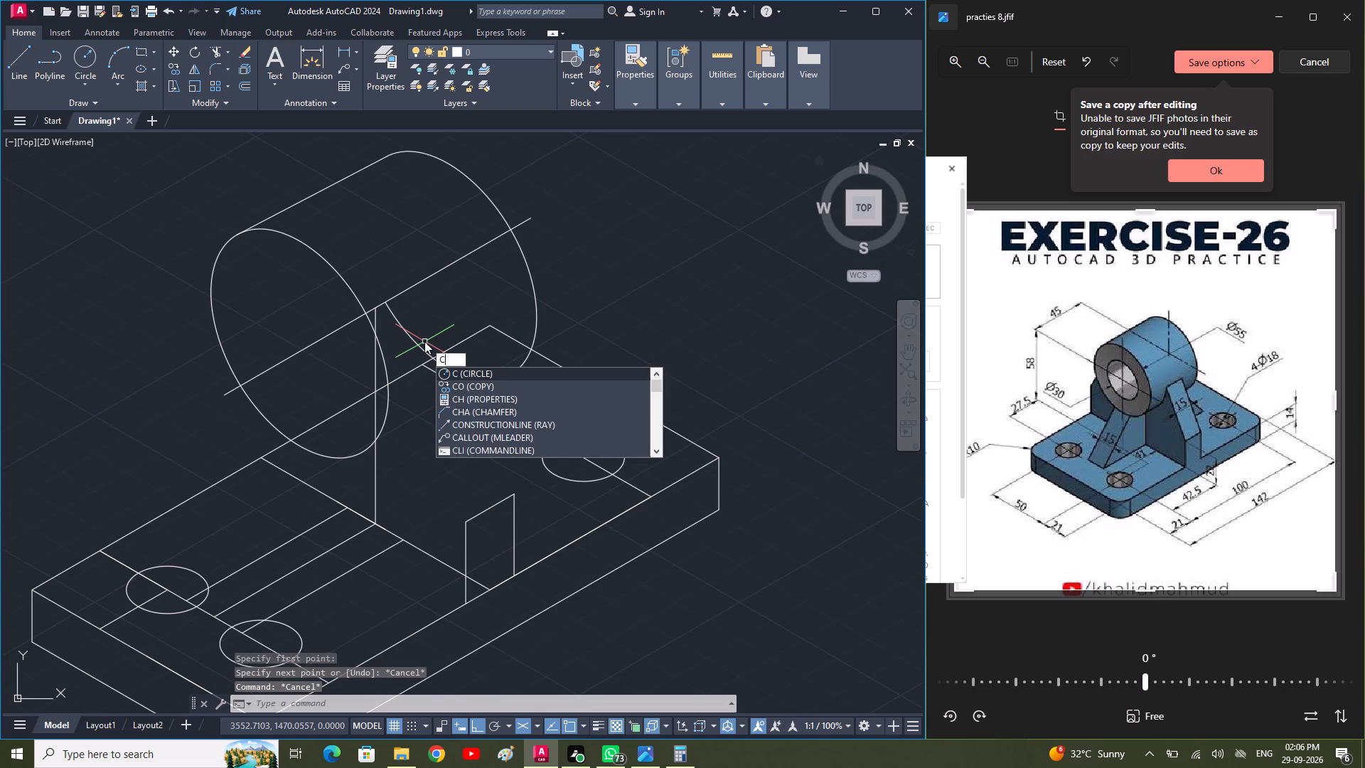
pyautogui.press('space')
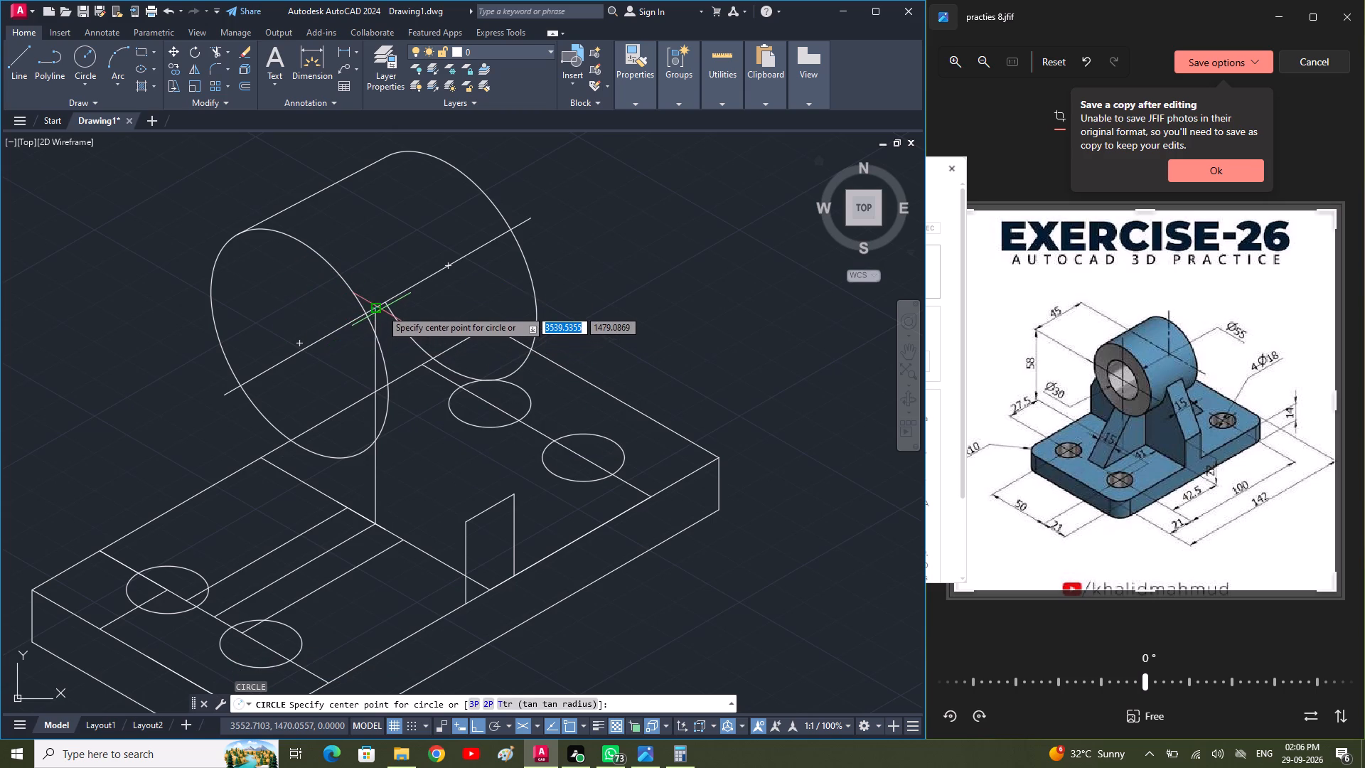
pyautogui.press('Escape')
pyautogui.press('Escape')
# Copy the near 55 mm isocircle from its centre 22.5 mm along the axis toward the far end.
pyautogui.click(349, 287)
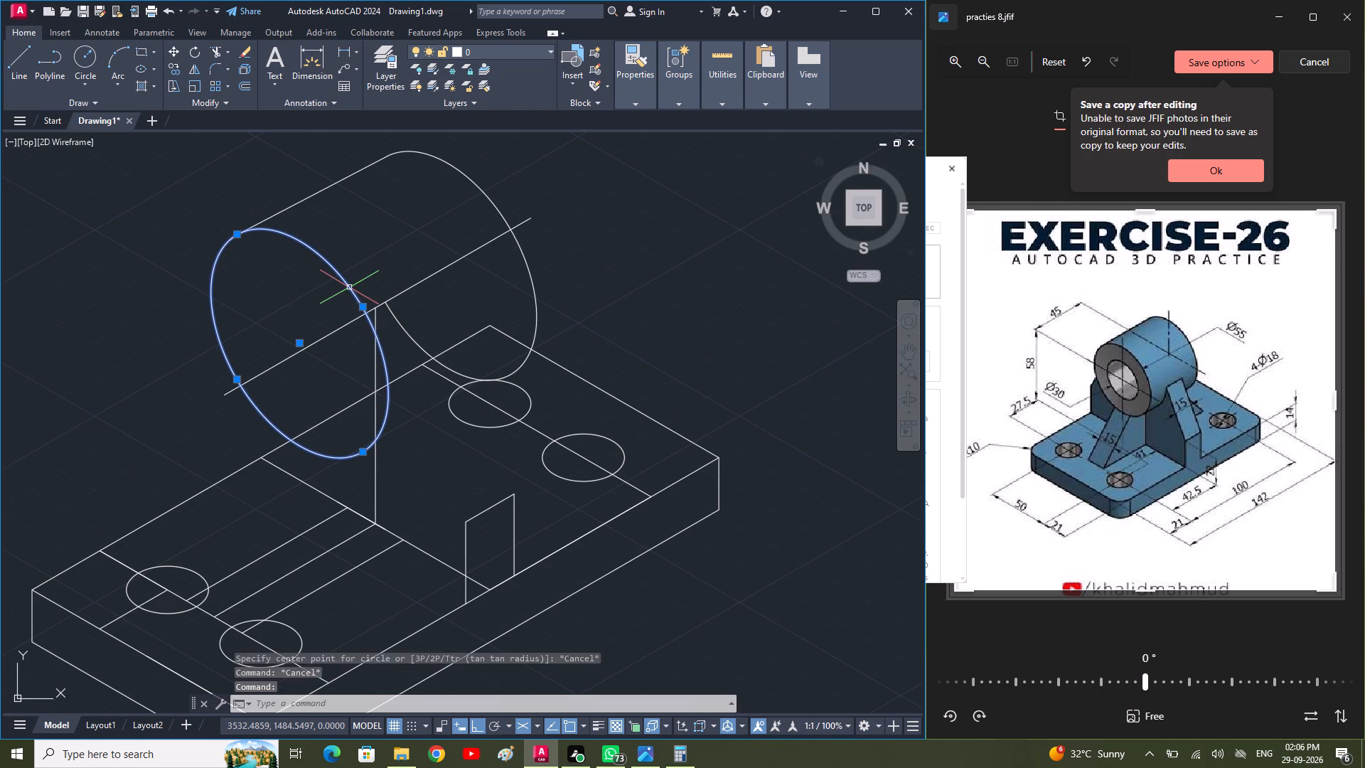
pyautogui.write('co')
pyautogui.press('space')
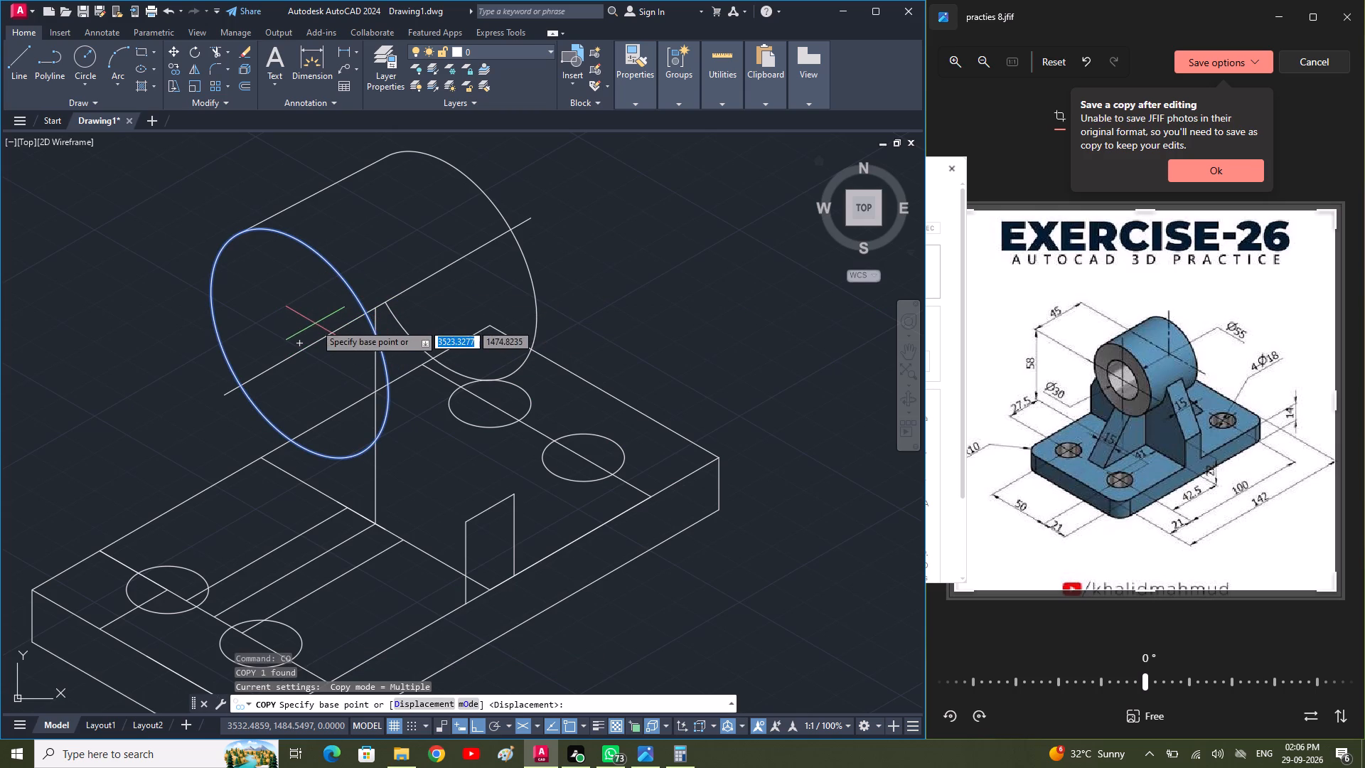
pyautogui.click(302, 341)
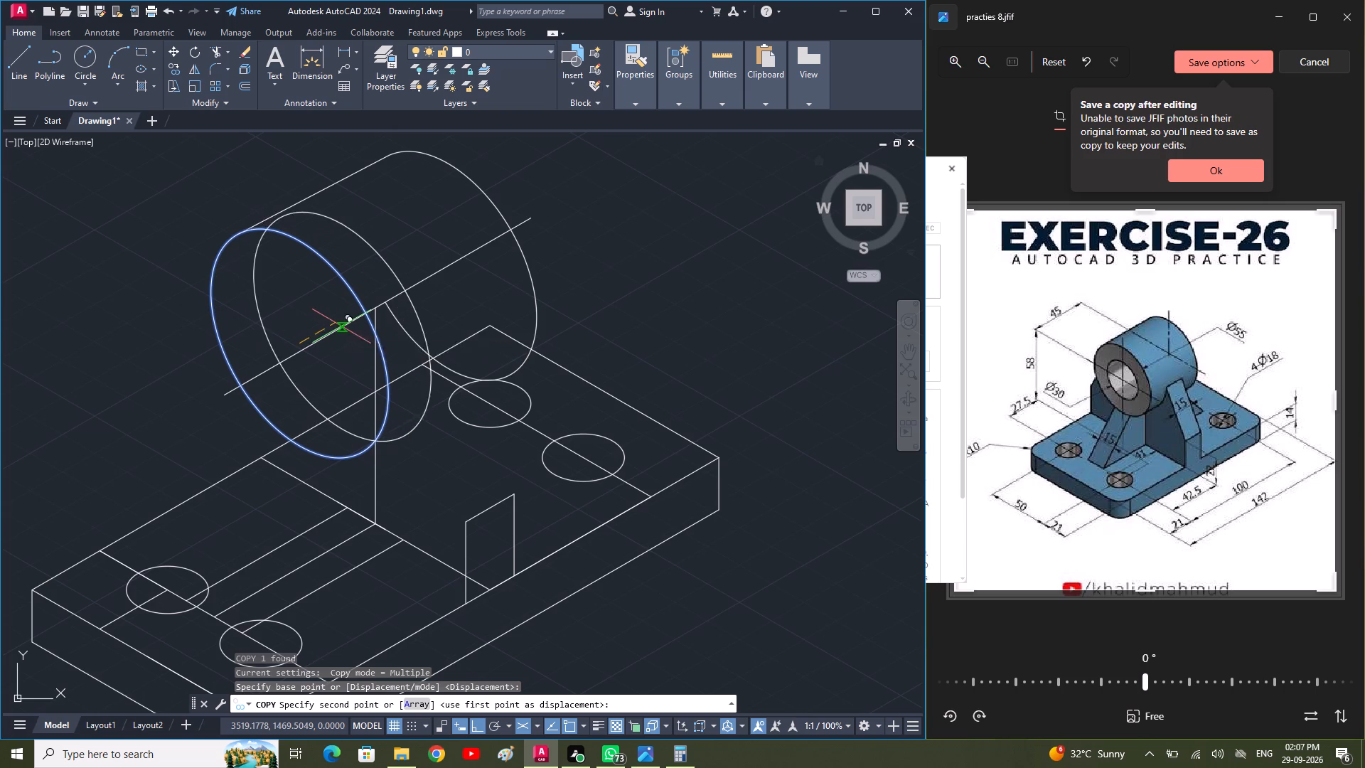
pyautogui.write('22.')
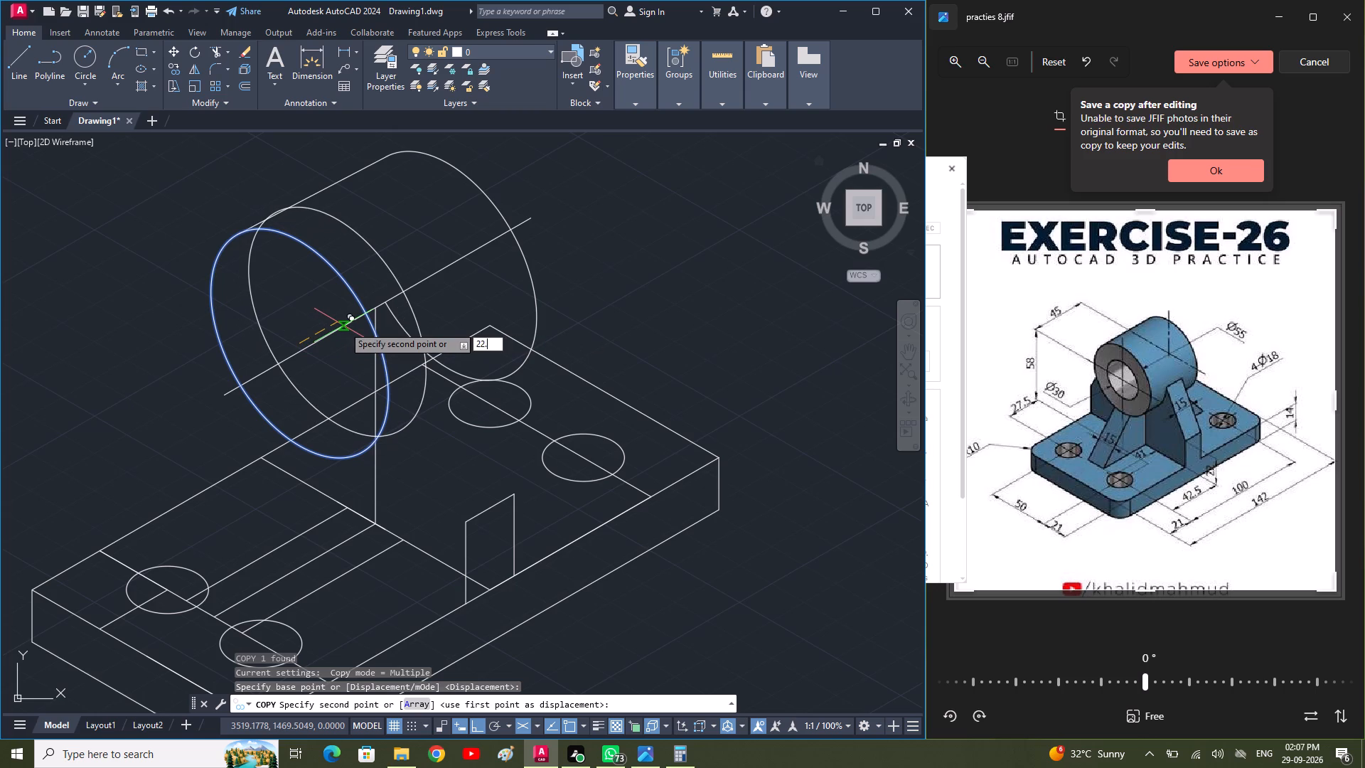
pyautogui.press('5')
pyautogui.press('Return')
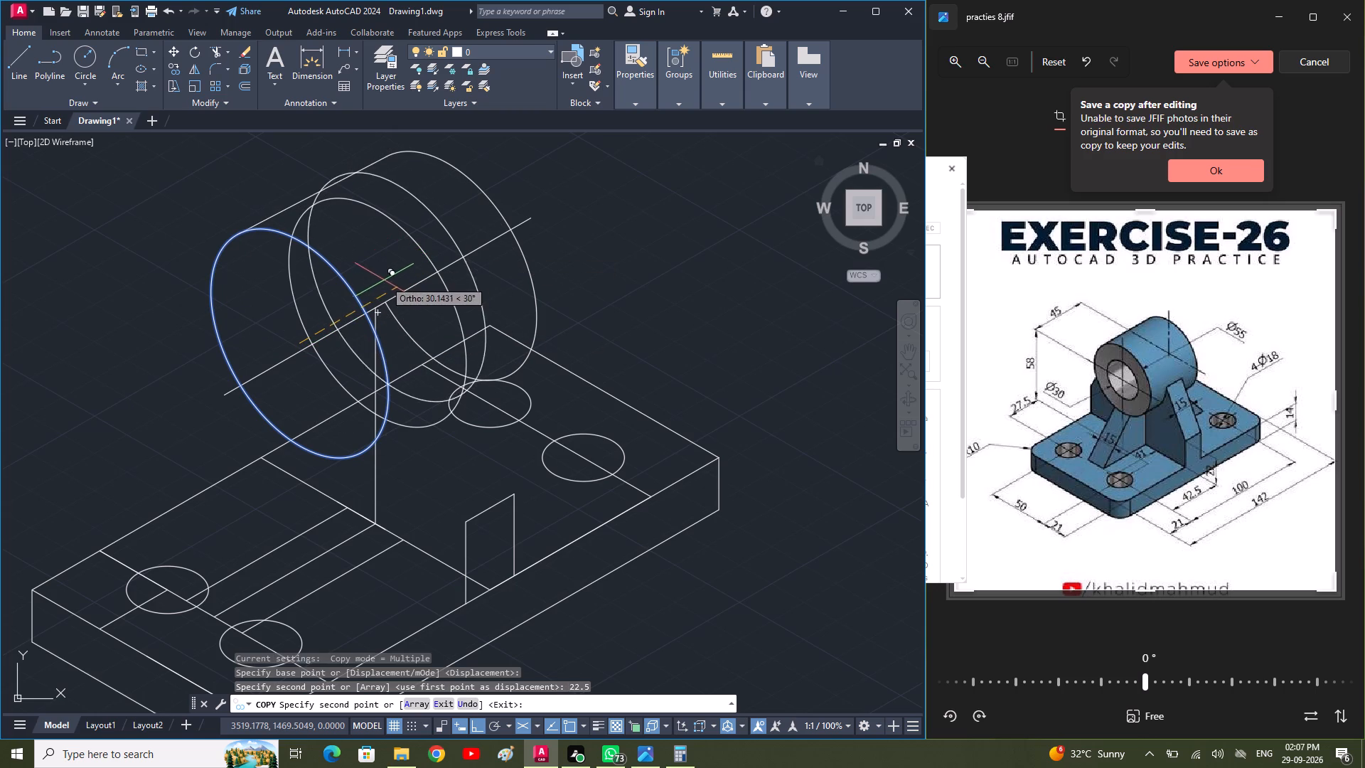
# Copy the middle 55 mm isocircle 7.5 mm each way along the cylinder's axis, toward the far and near ends.
pyautogui.press('Escape')
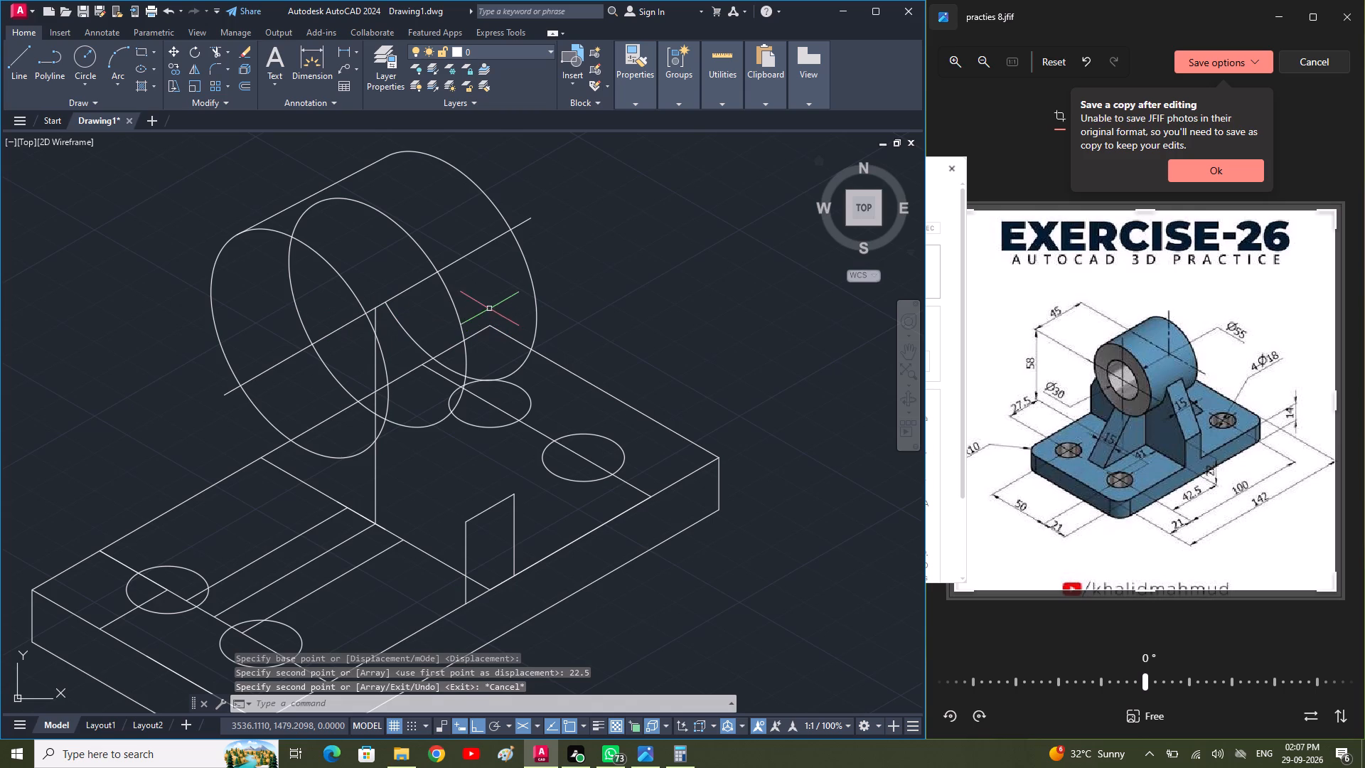
pyautogui.click(455, 309)
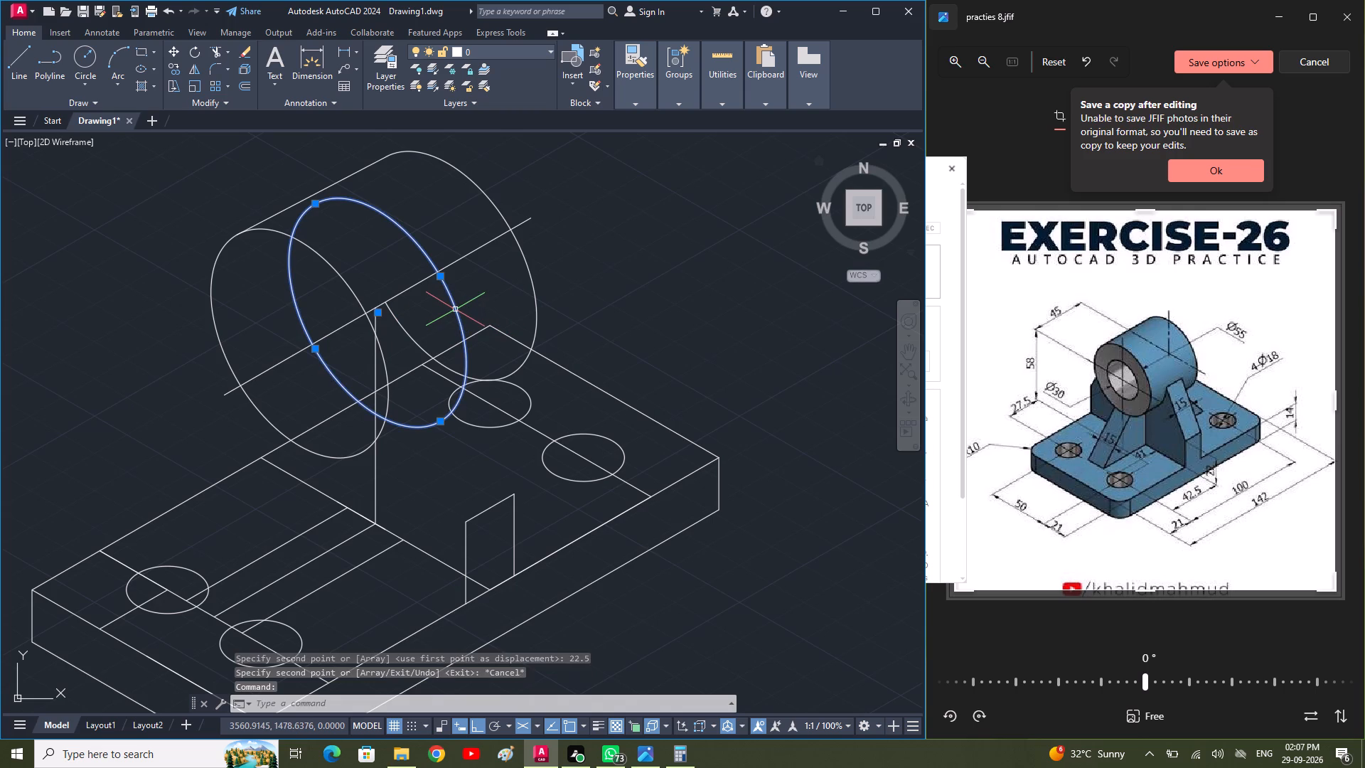
pyautogui.write('co')
pyautogui.press('space')
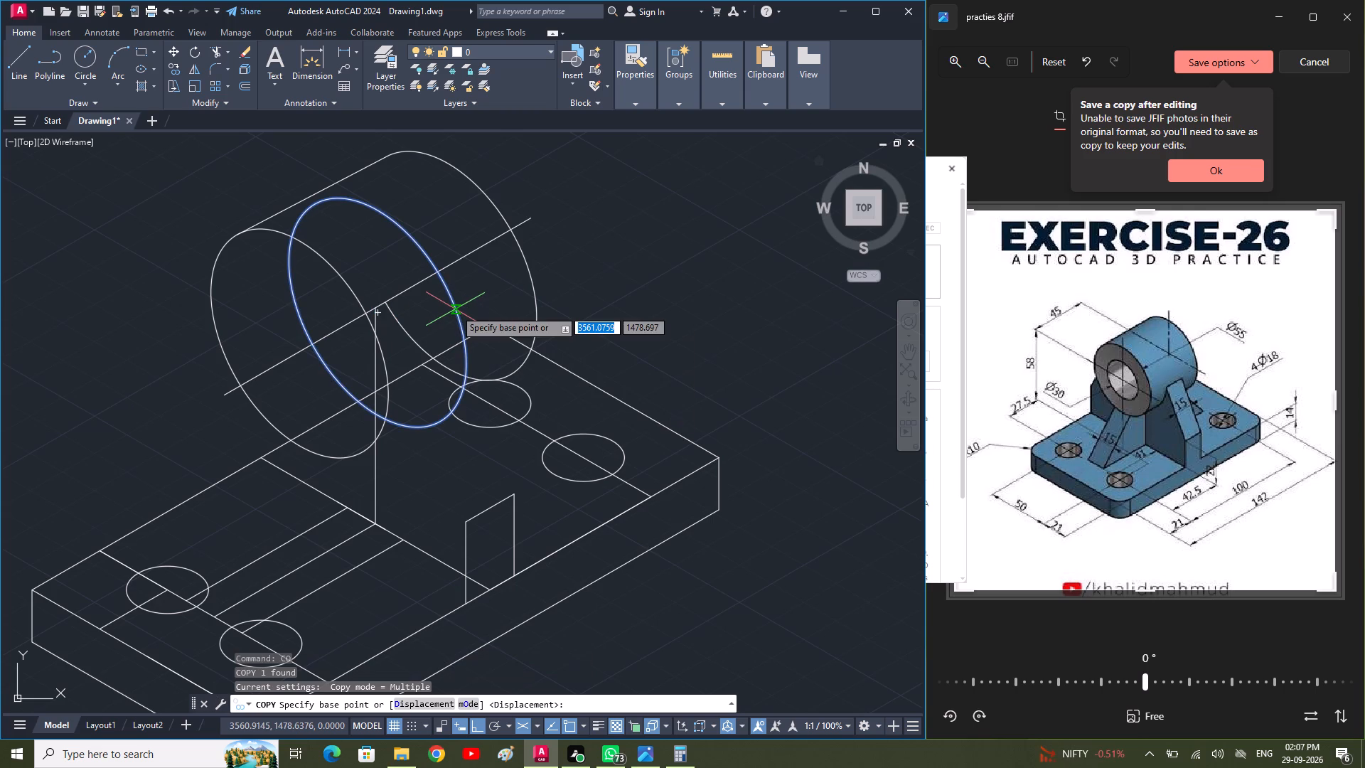
pyautogui.click(455, 309)
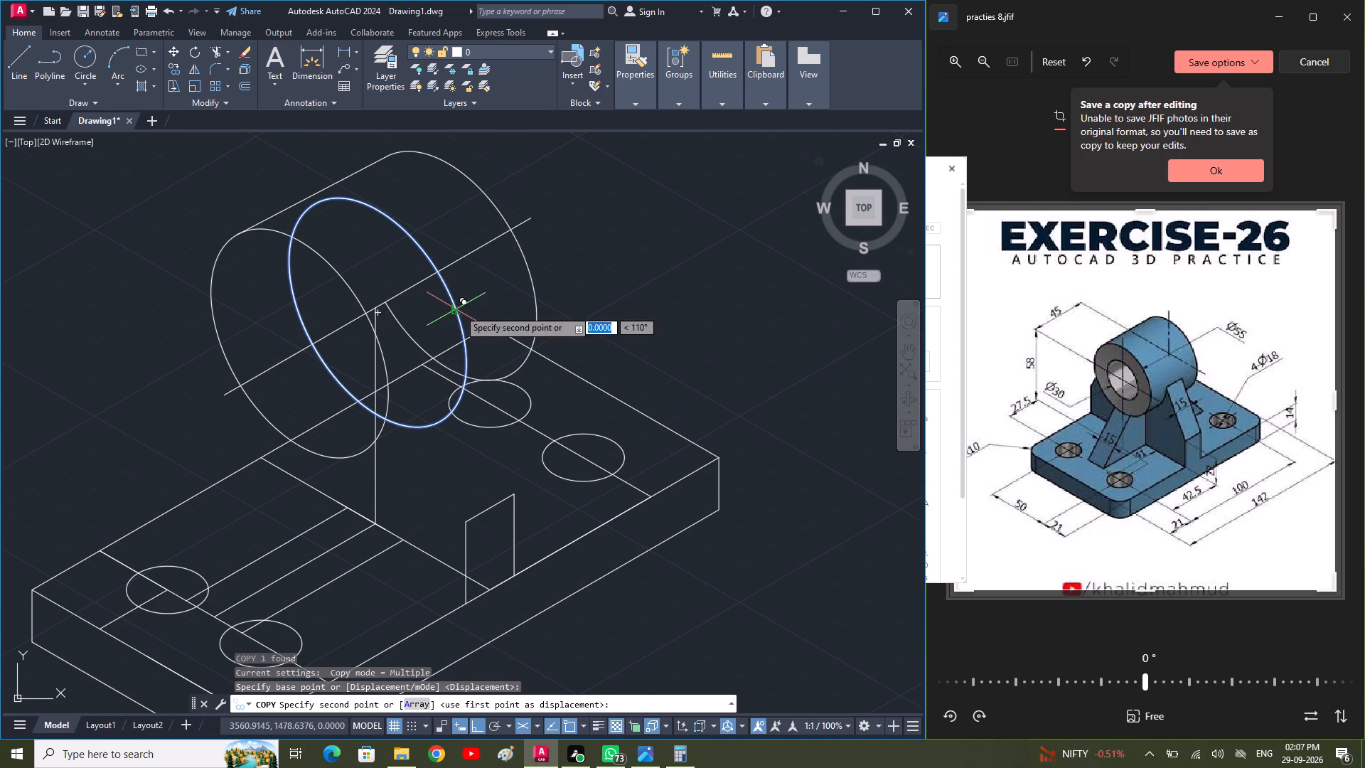
pyautogui.write('7.5')
pyautogui.press('Return')
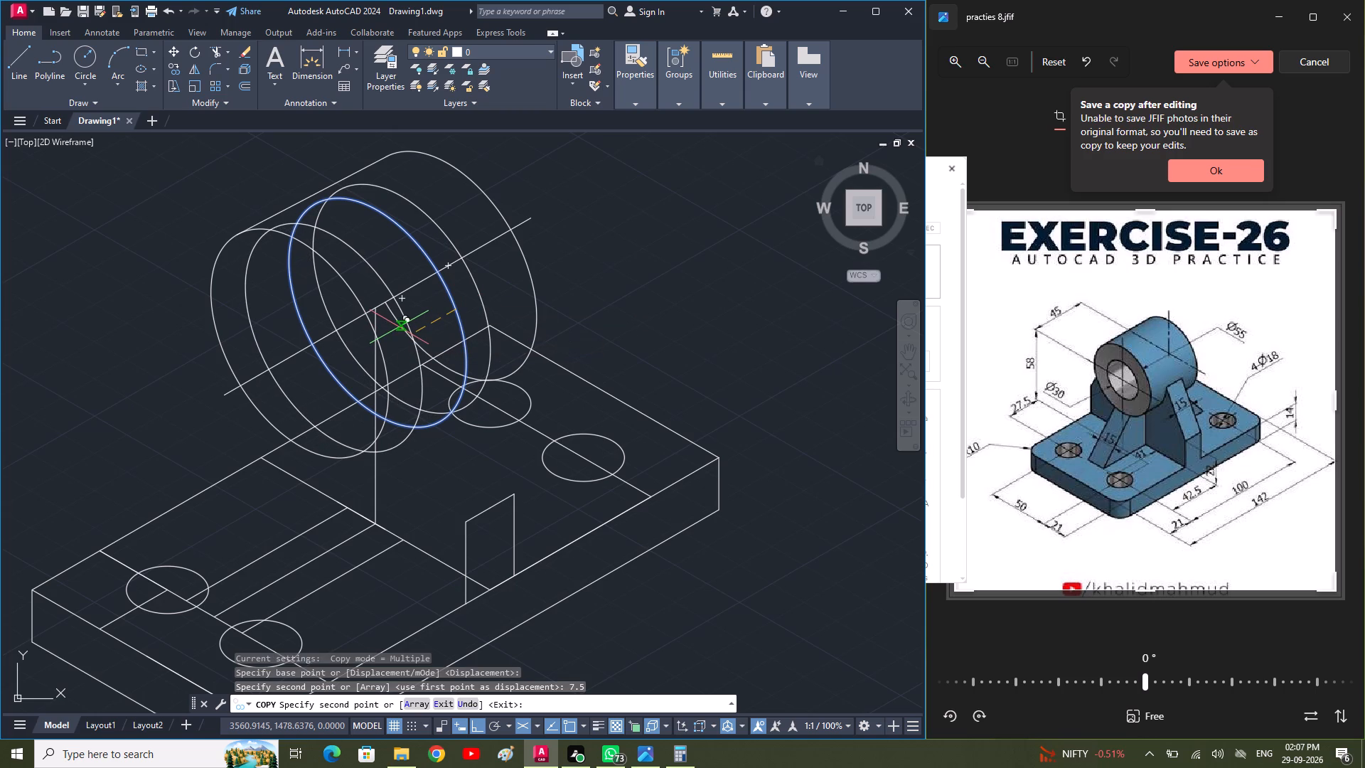
pyautogui.write('7.5')
pyautogui.press('Return')
pyautogui.press('space')
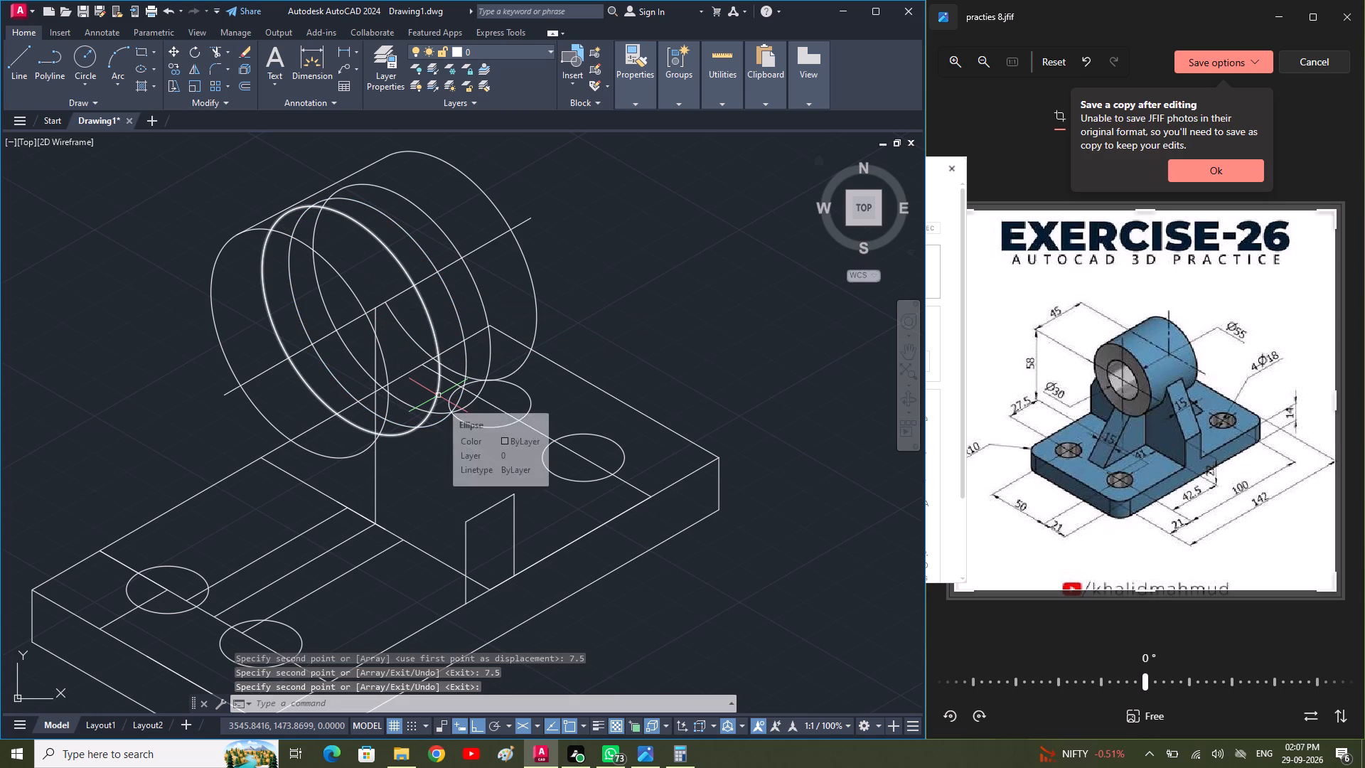
# With ortho off, draw a line from the small upright face's near top corner tangent to the near 7.5 mm isocircle copy.
pyautogui.write('l')
pyautogui.press('space')
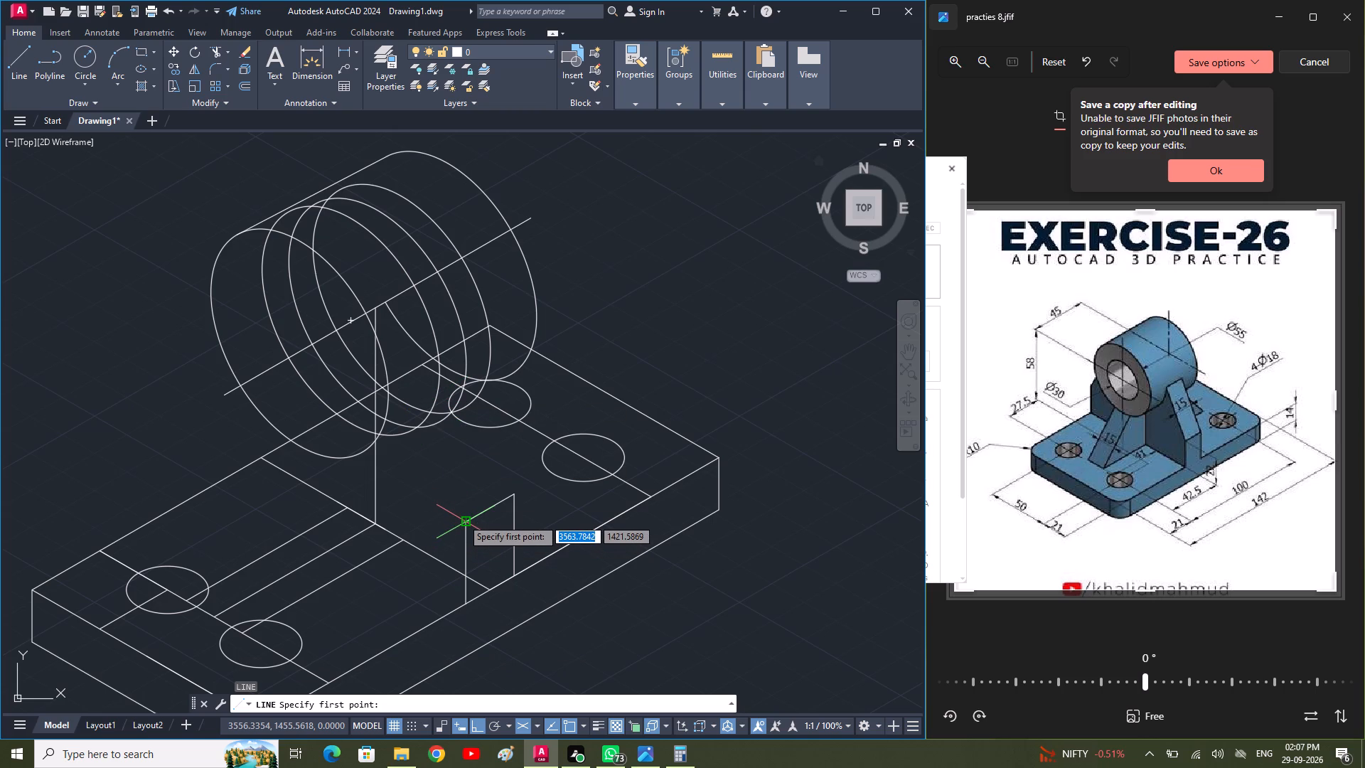
pyautogui.click(462, 518)
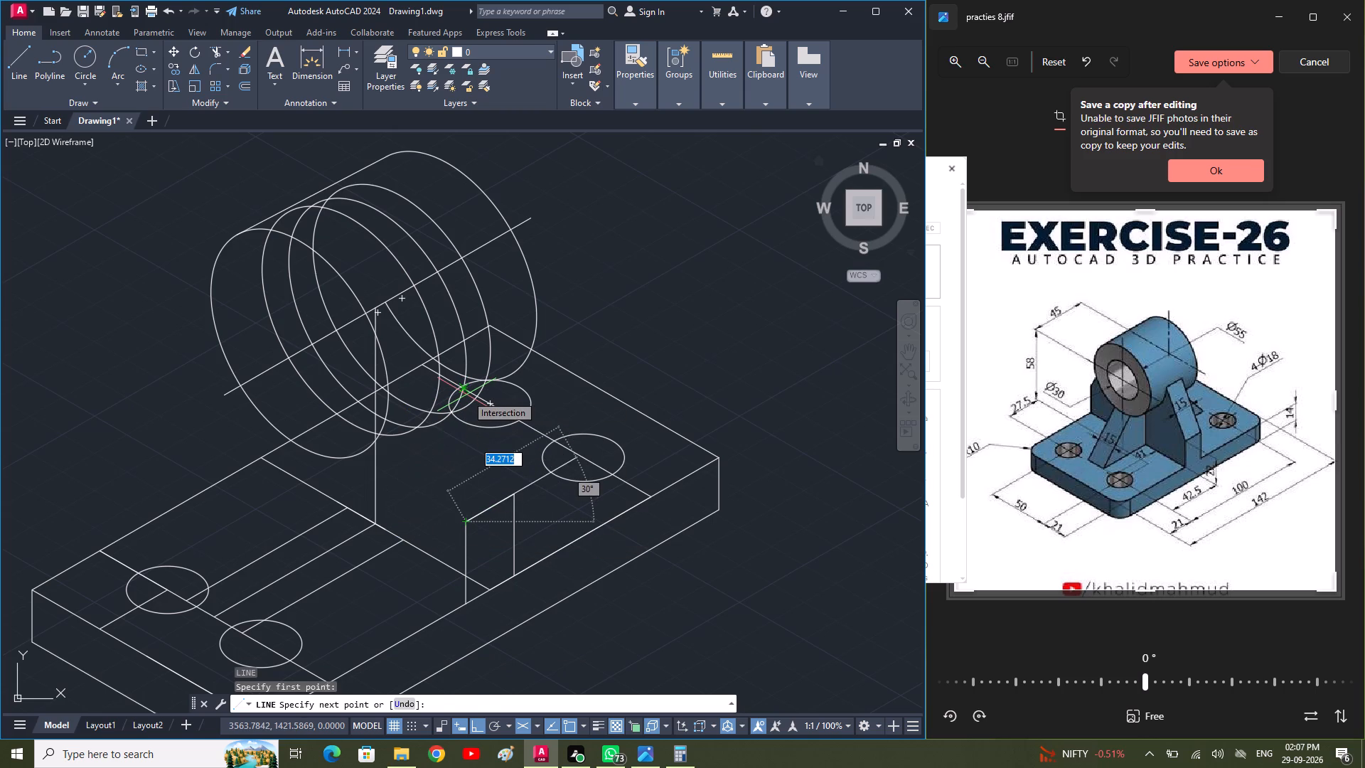
pyautogui.press('F8')
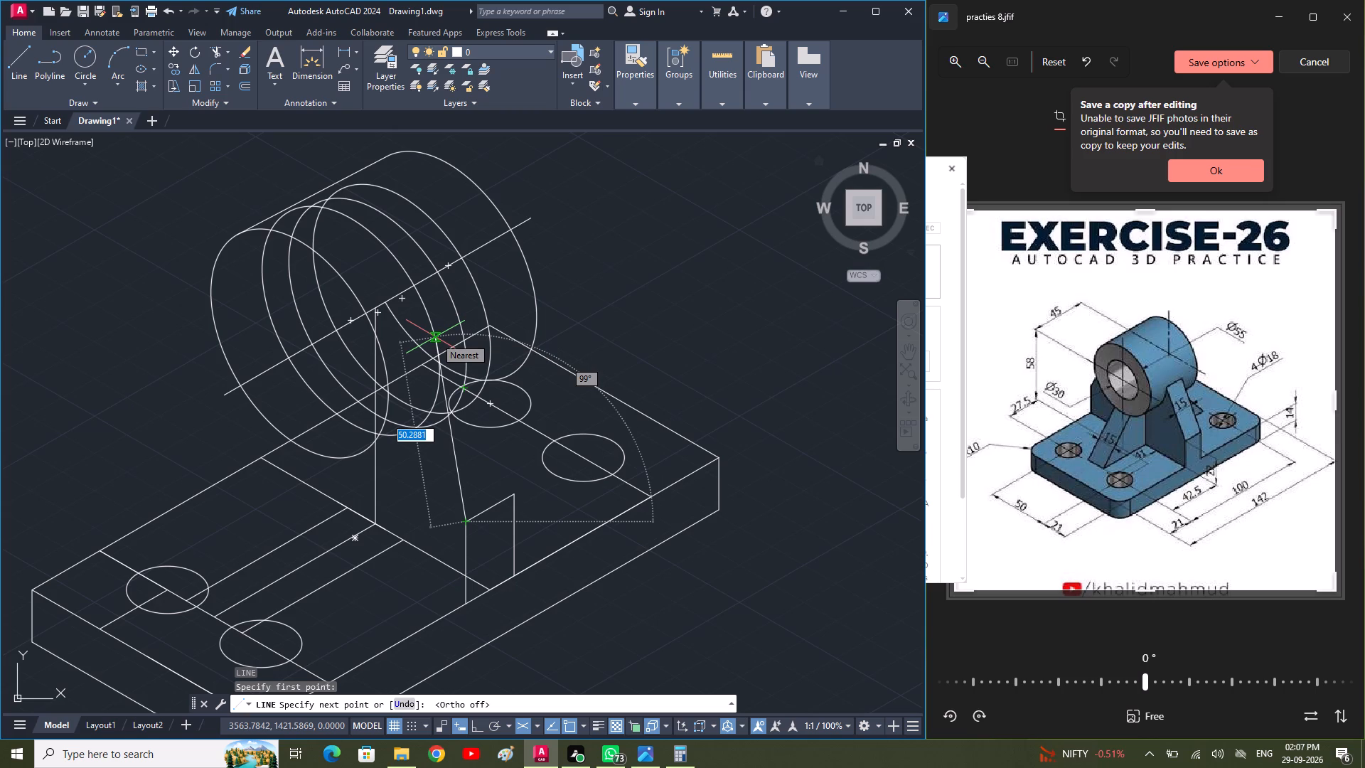
pyautogui.scroll(2, 435, 337)
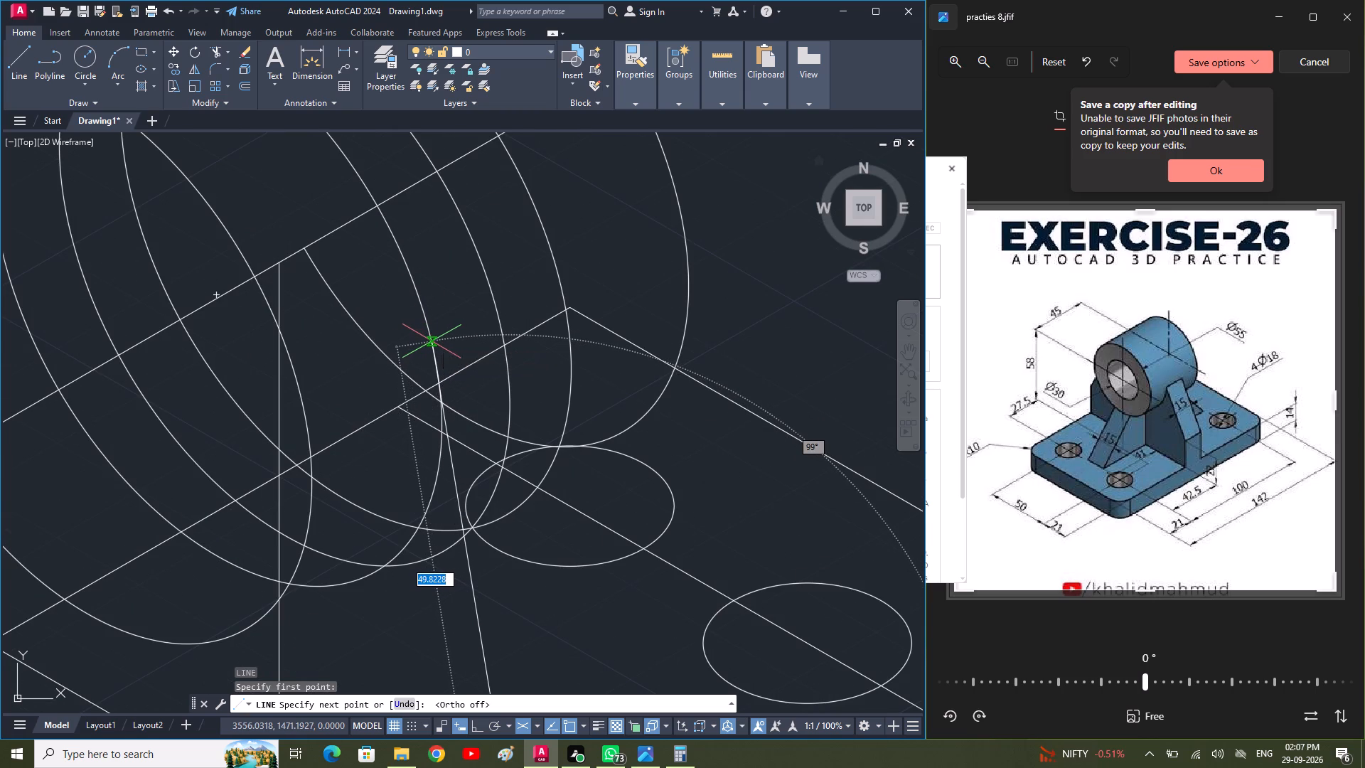
pyautogui.write('ta')
pyautogui.write('n')
pyautogui.press('space')
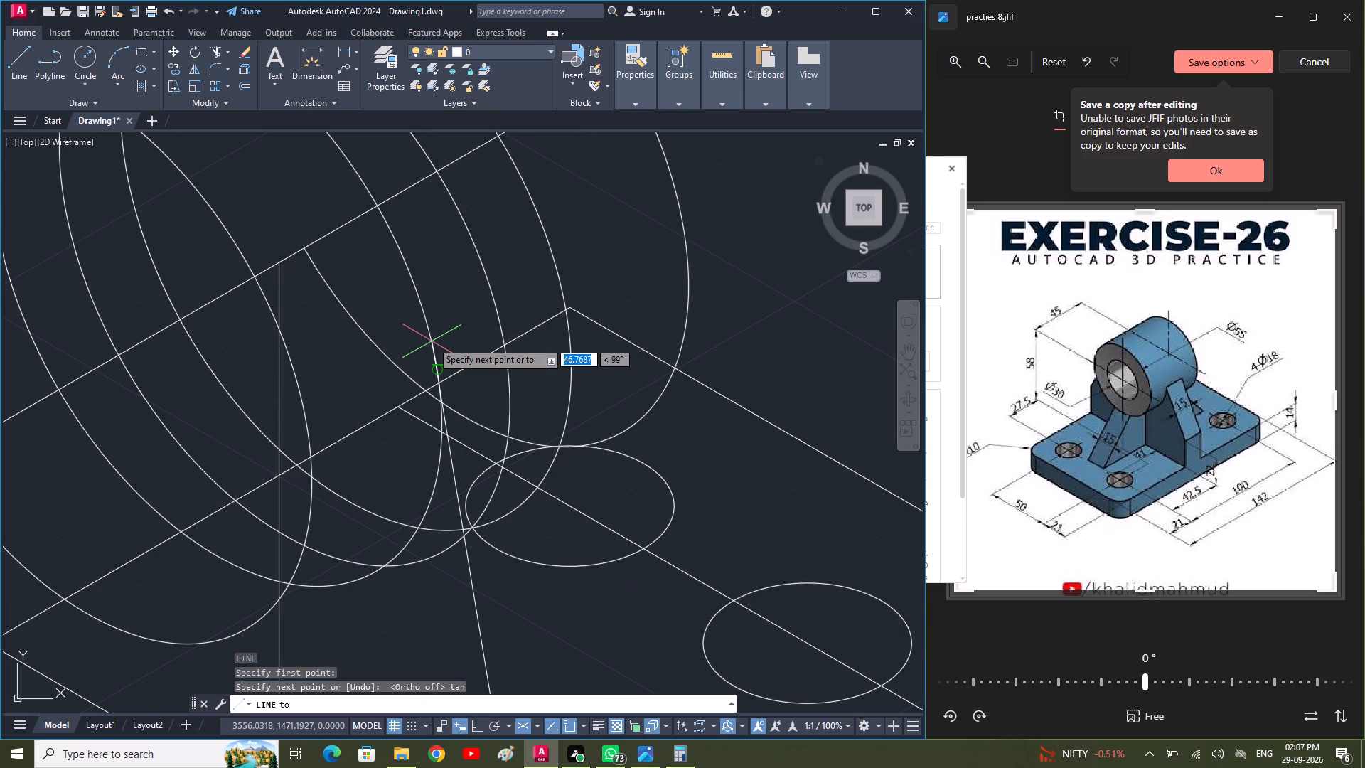
pyautogui.click(437, 359)
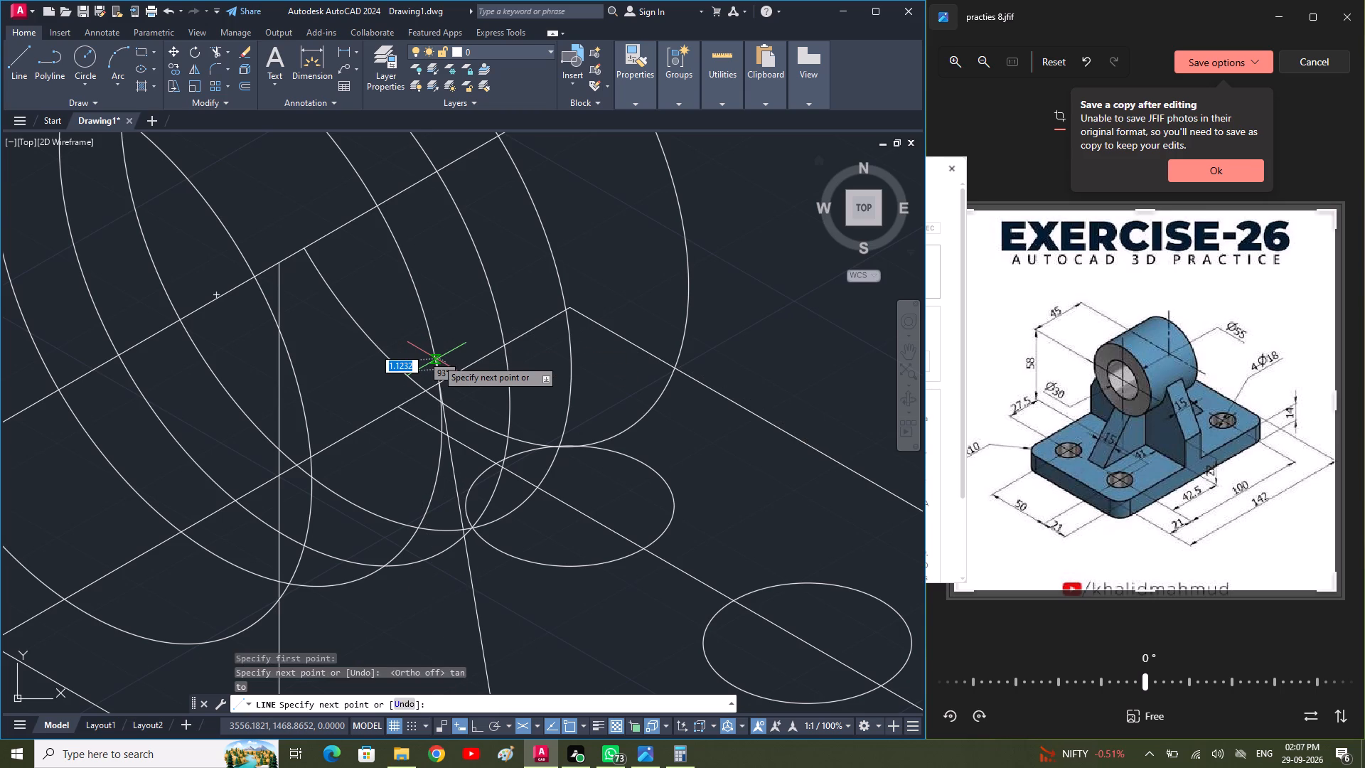
pyautogui.press('space')
# Draw a second line from the small upright face's far top corner tangent to the middle 55 mm isocircle.
pyautogui.moveTo(496, 421); pyautogui.dragTo(355, 142, button='middle')
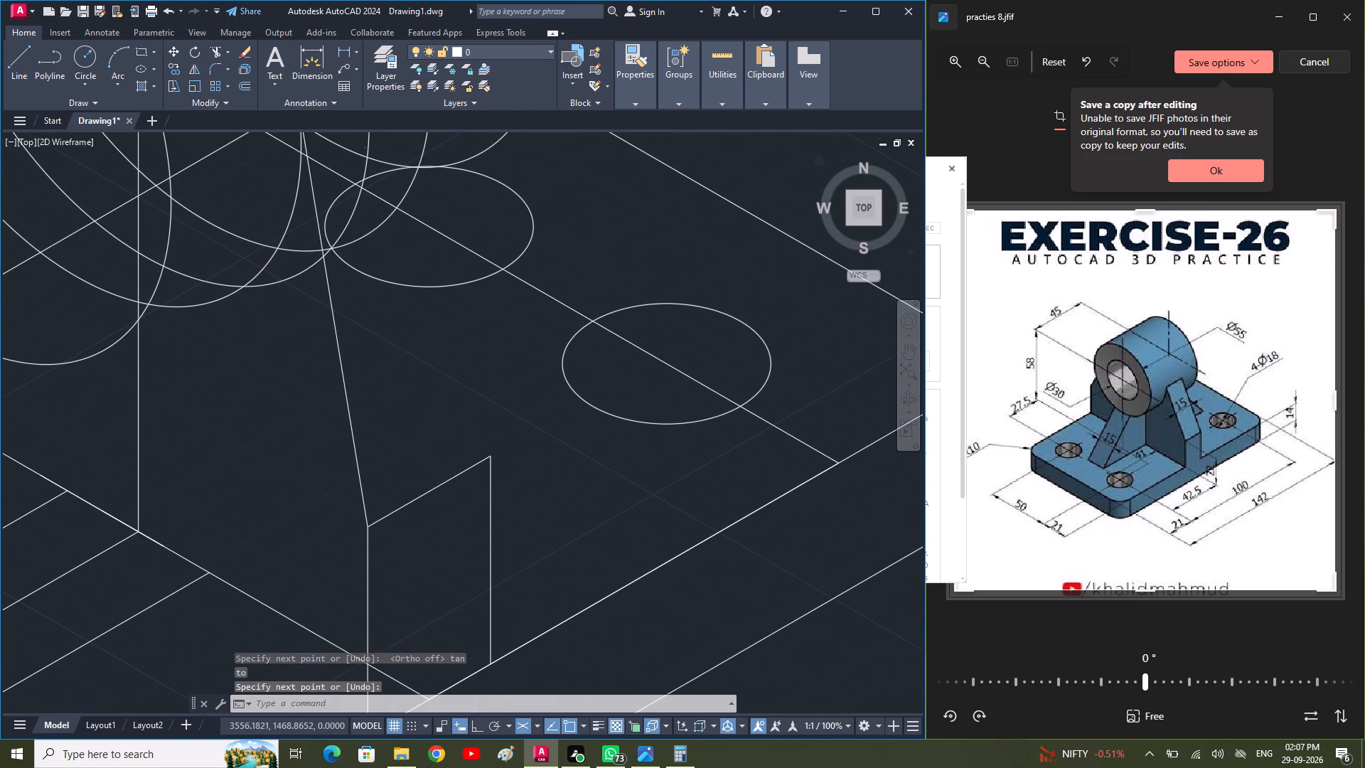
pyautogui.write('l')
pyautogui.press('space')
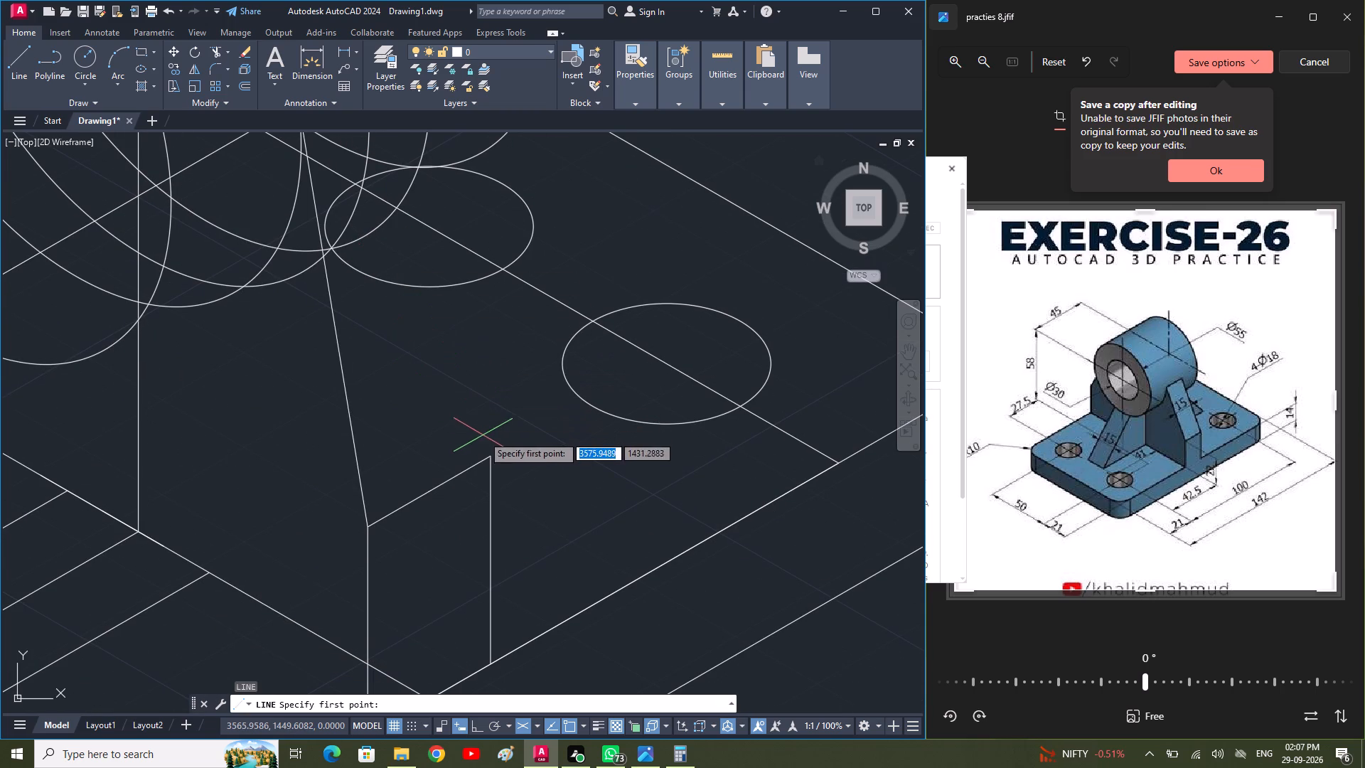
pyautogui.click(495, 454)
pyautogui.moveTo(437, 300); pyautogui.dragTo(437, 457, button='middle')
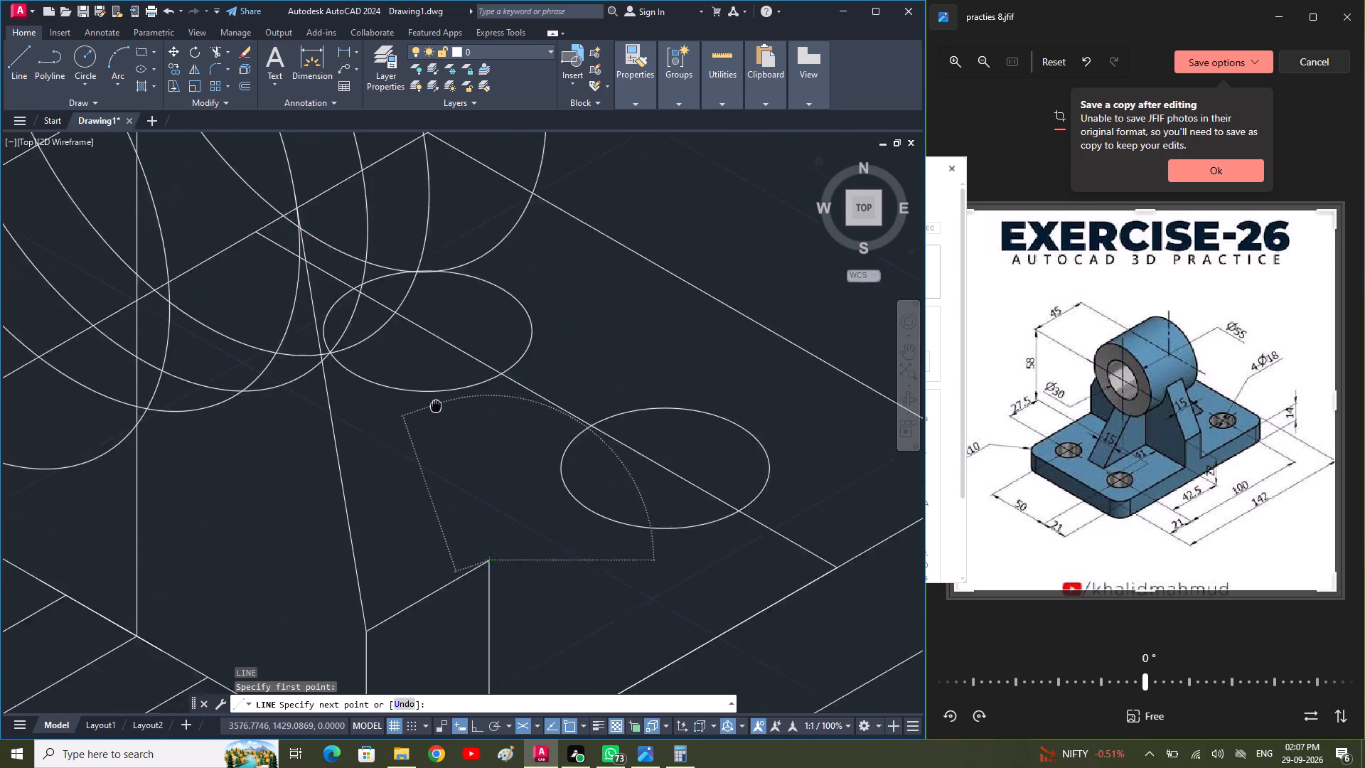
pyautogui.moveTo(437, 457); pyautogui.dragTo(441, 495, button='middle')
pyautogui.write('tan')
pyautogui.press('space')
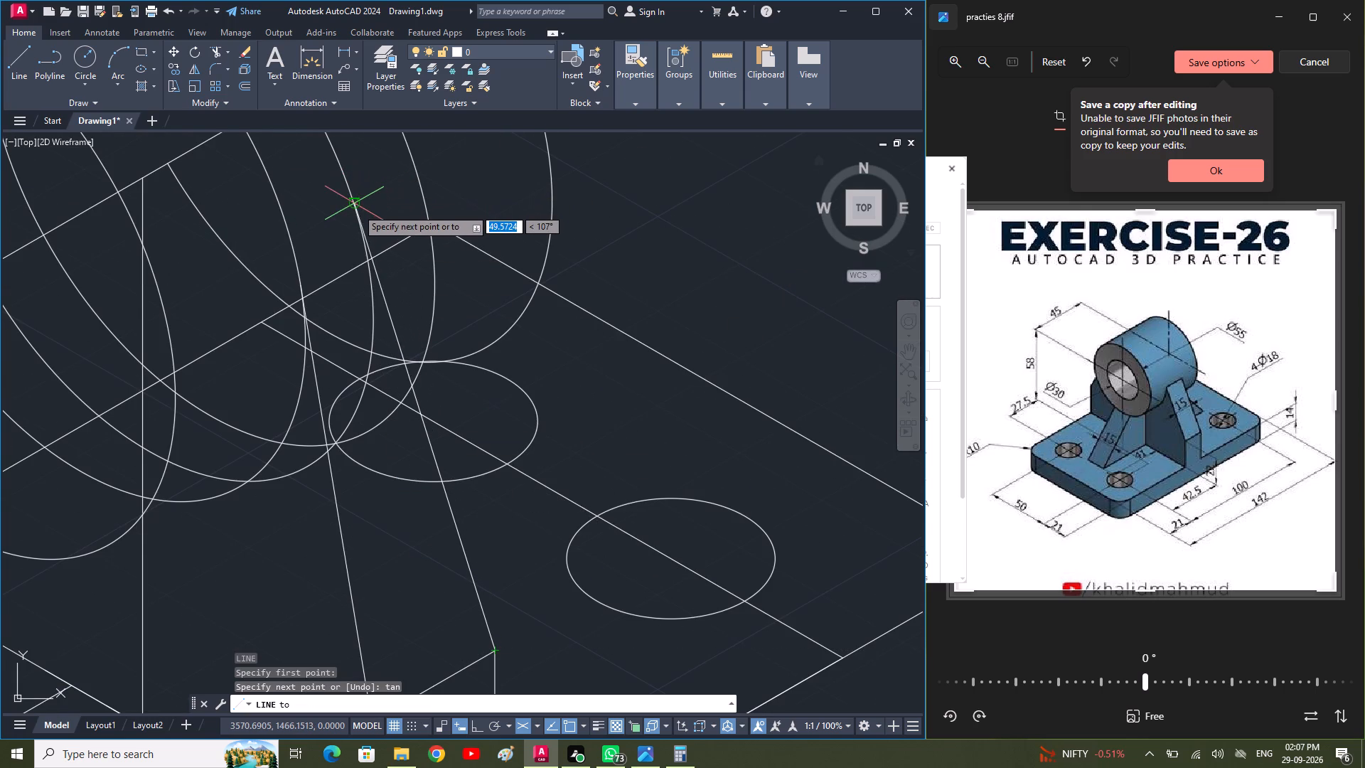
pyautogui.click(356, 210)
pyautogui.press('space')
pyautogui.scroll(-1, 356, 256)
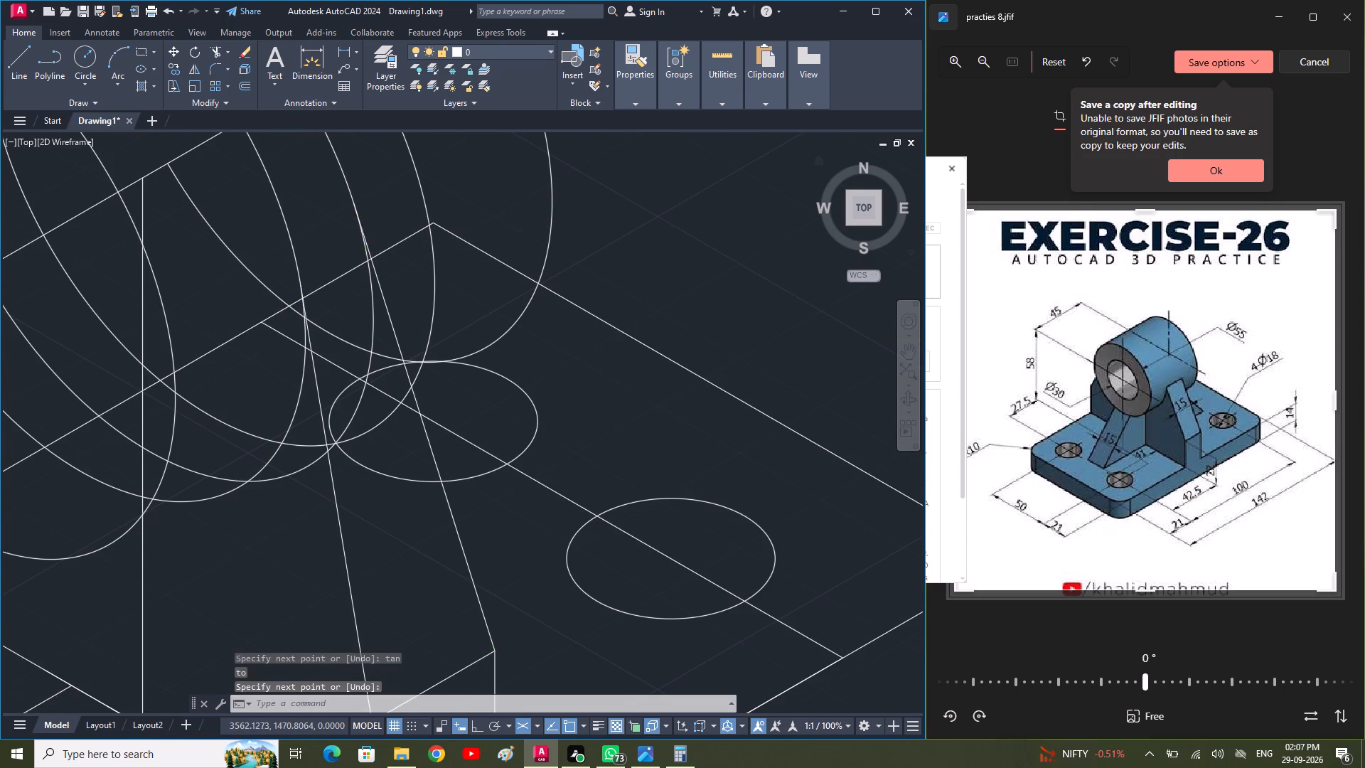
pyautogui.scroll(-1, 378, 328)
pyautogui.moveTo(378, 329); pyautogui.dragTo(408, 336, button='middle')
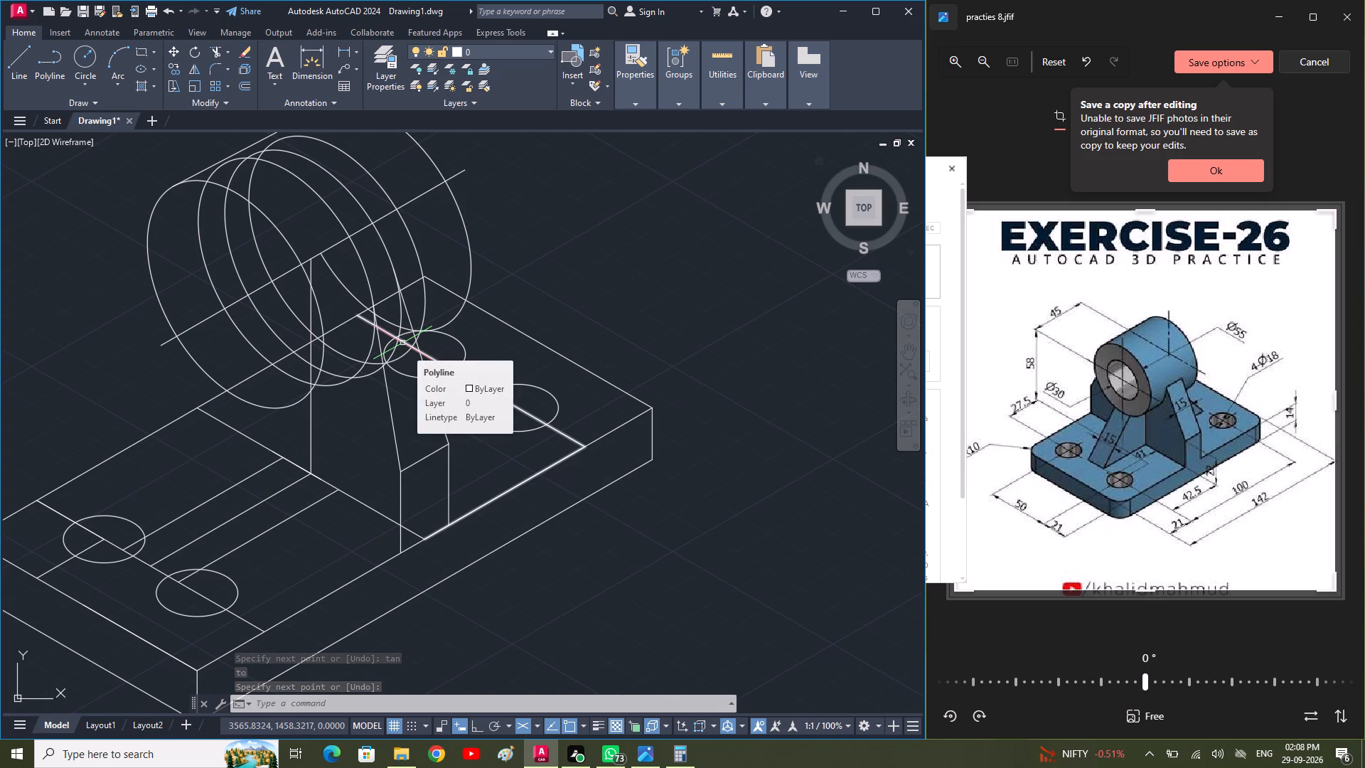
# Trim the middle isocircle's short arc beside the far tangent line, where it crosses the plate's edge.
pyautogui.press('t')
pyautogui.press('r')
pyautogui.press('space')
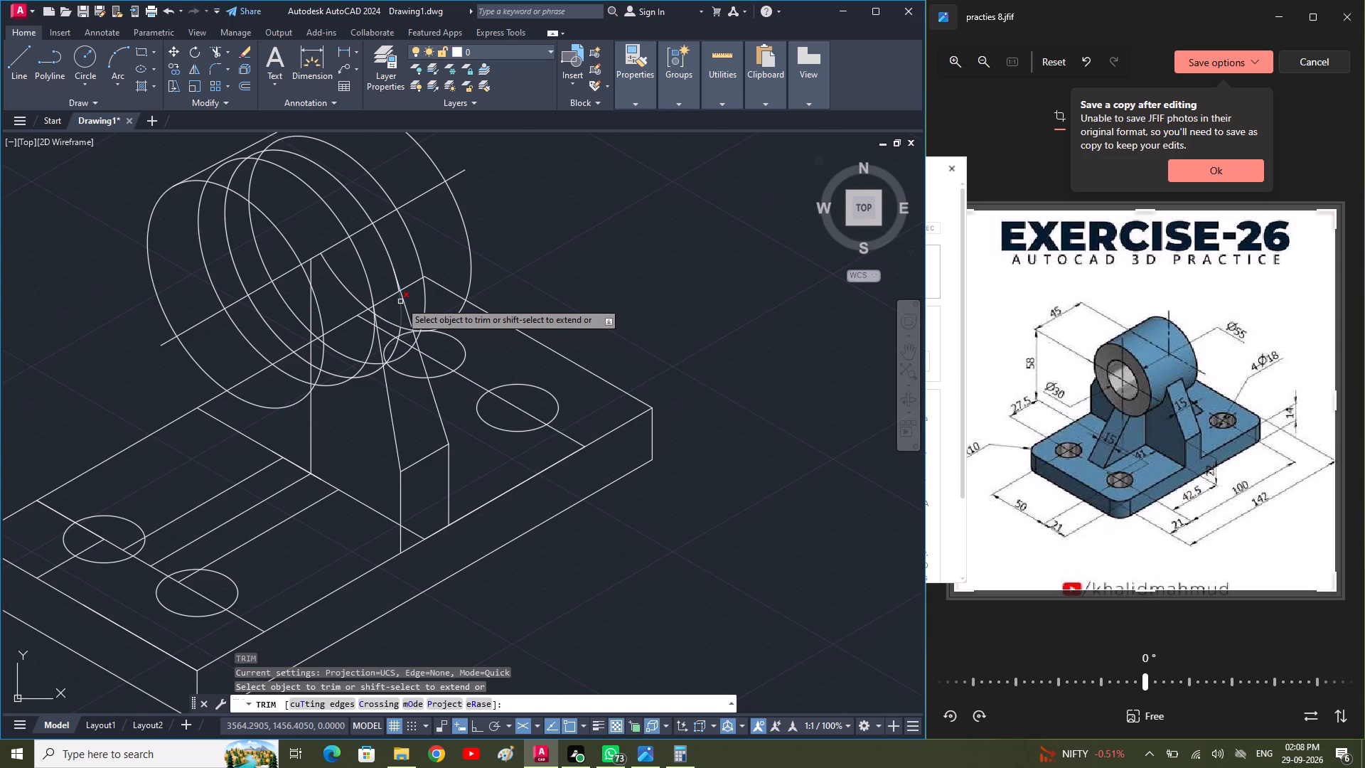
pyautogui.click(400, 302)
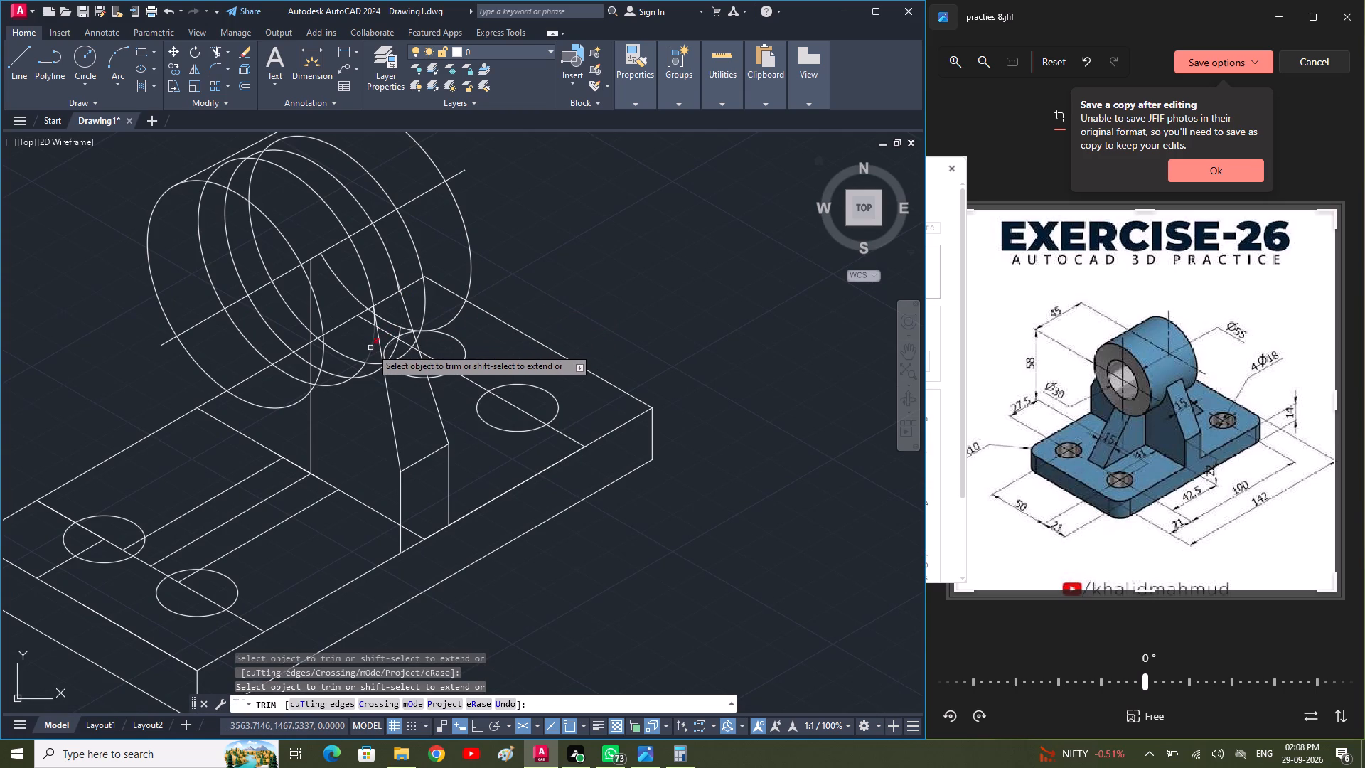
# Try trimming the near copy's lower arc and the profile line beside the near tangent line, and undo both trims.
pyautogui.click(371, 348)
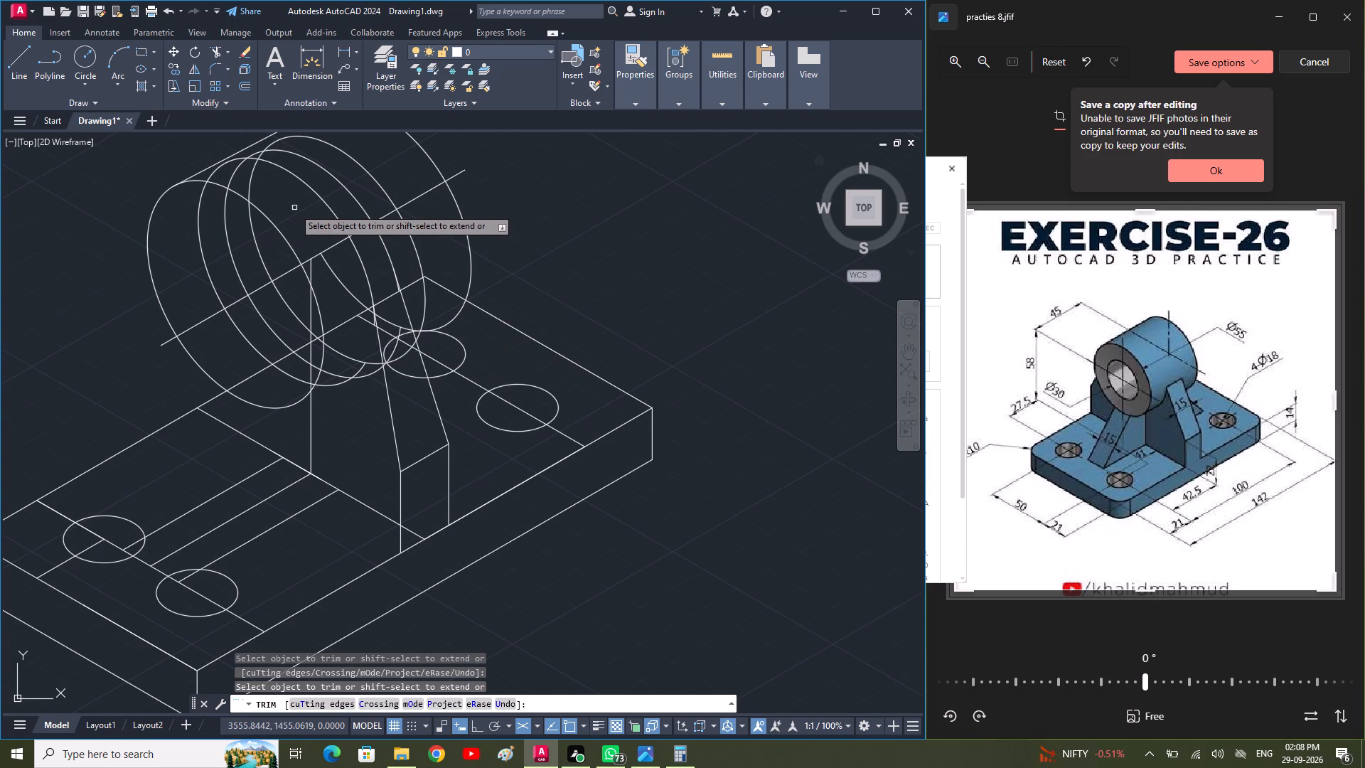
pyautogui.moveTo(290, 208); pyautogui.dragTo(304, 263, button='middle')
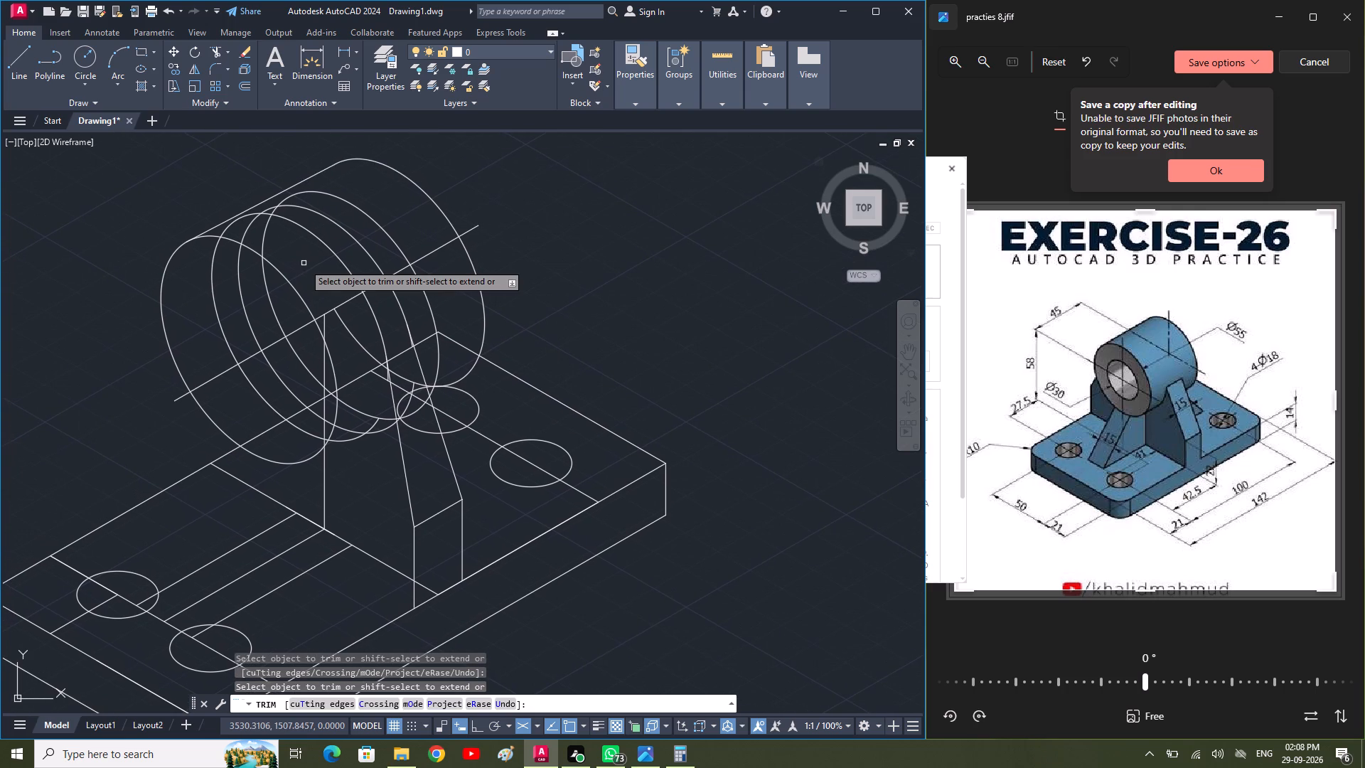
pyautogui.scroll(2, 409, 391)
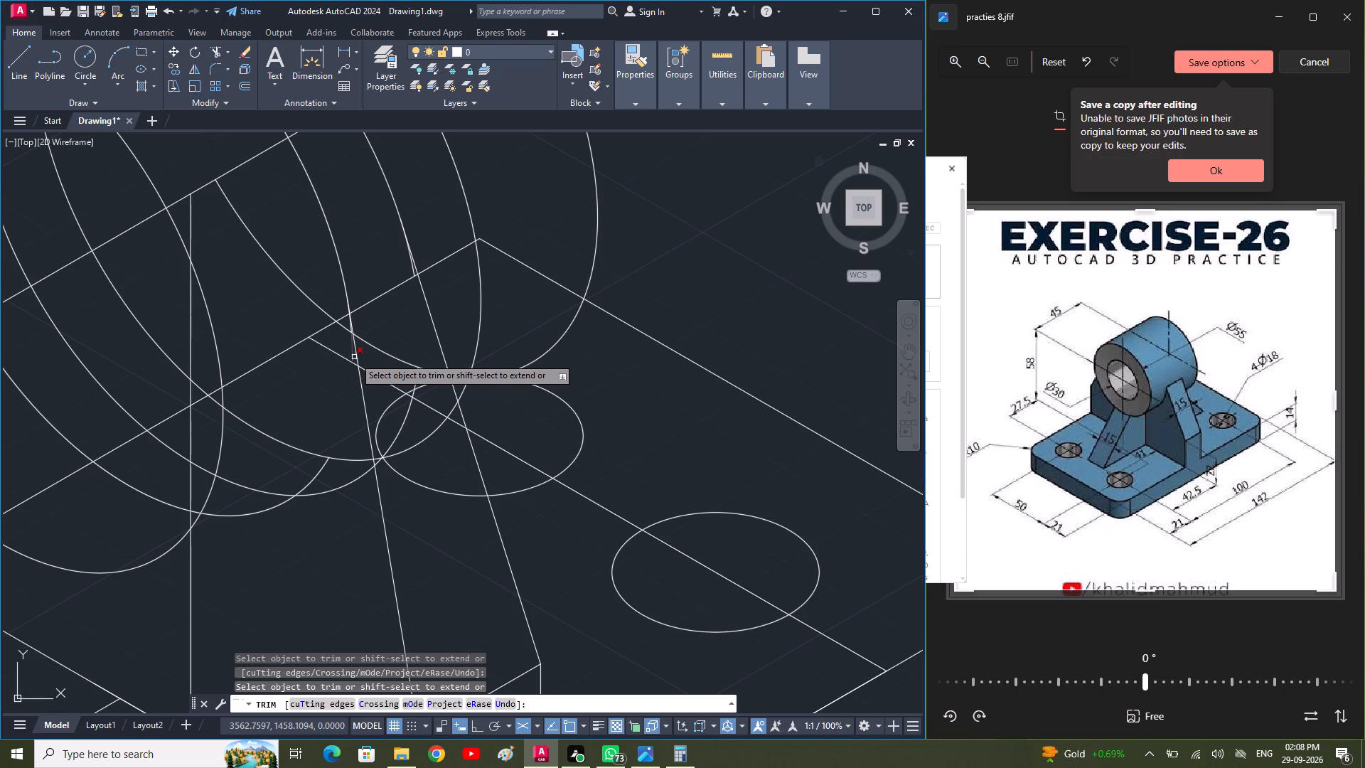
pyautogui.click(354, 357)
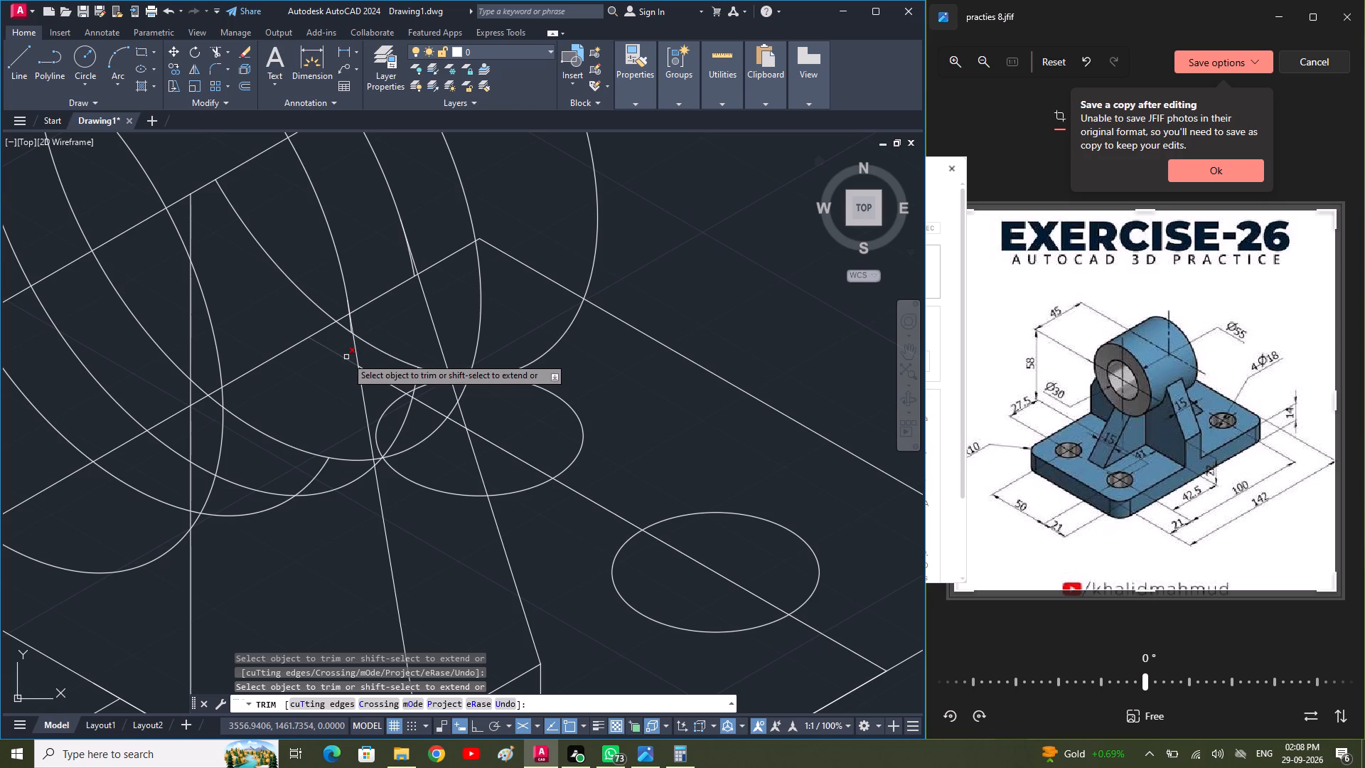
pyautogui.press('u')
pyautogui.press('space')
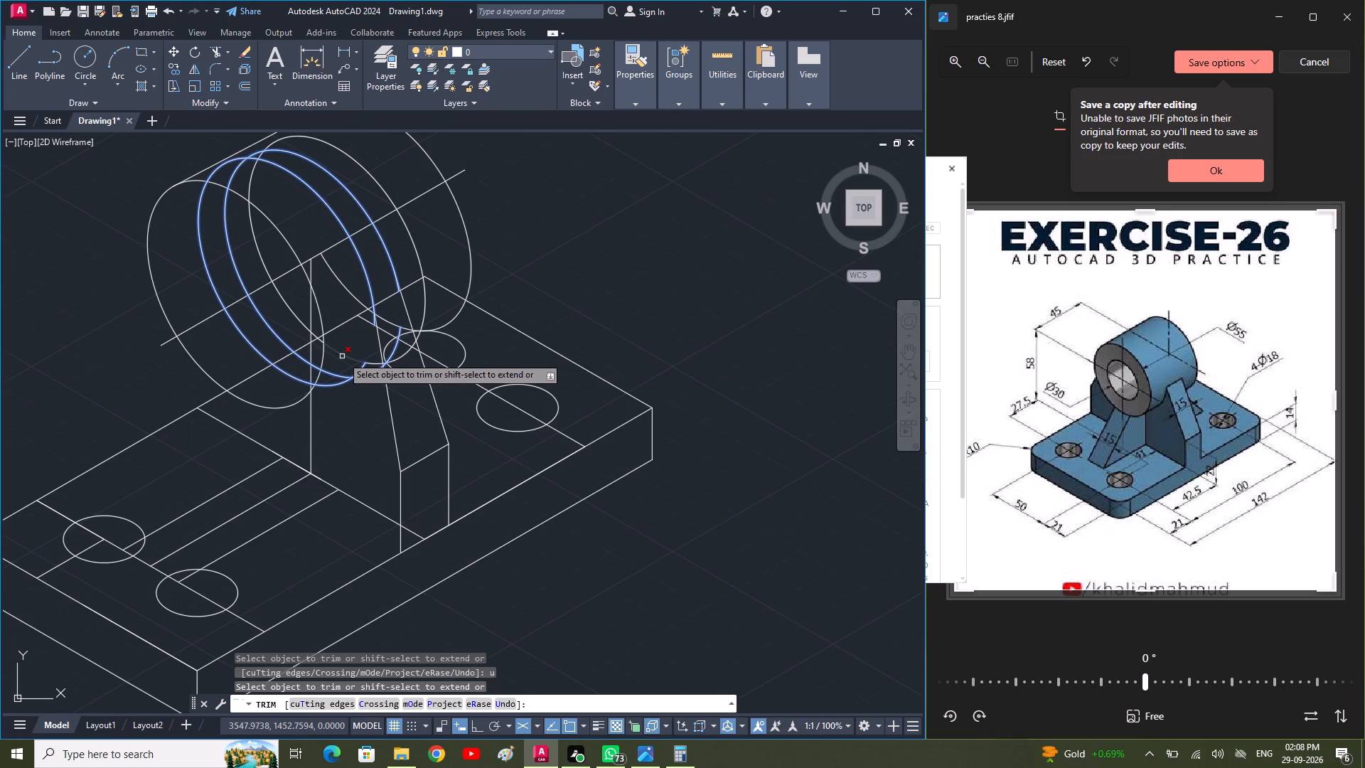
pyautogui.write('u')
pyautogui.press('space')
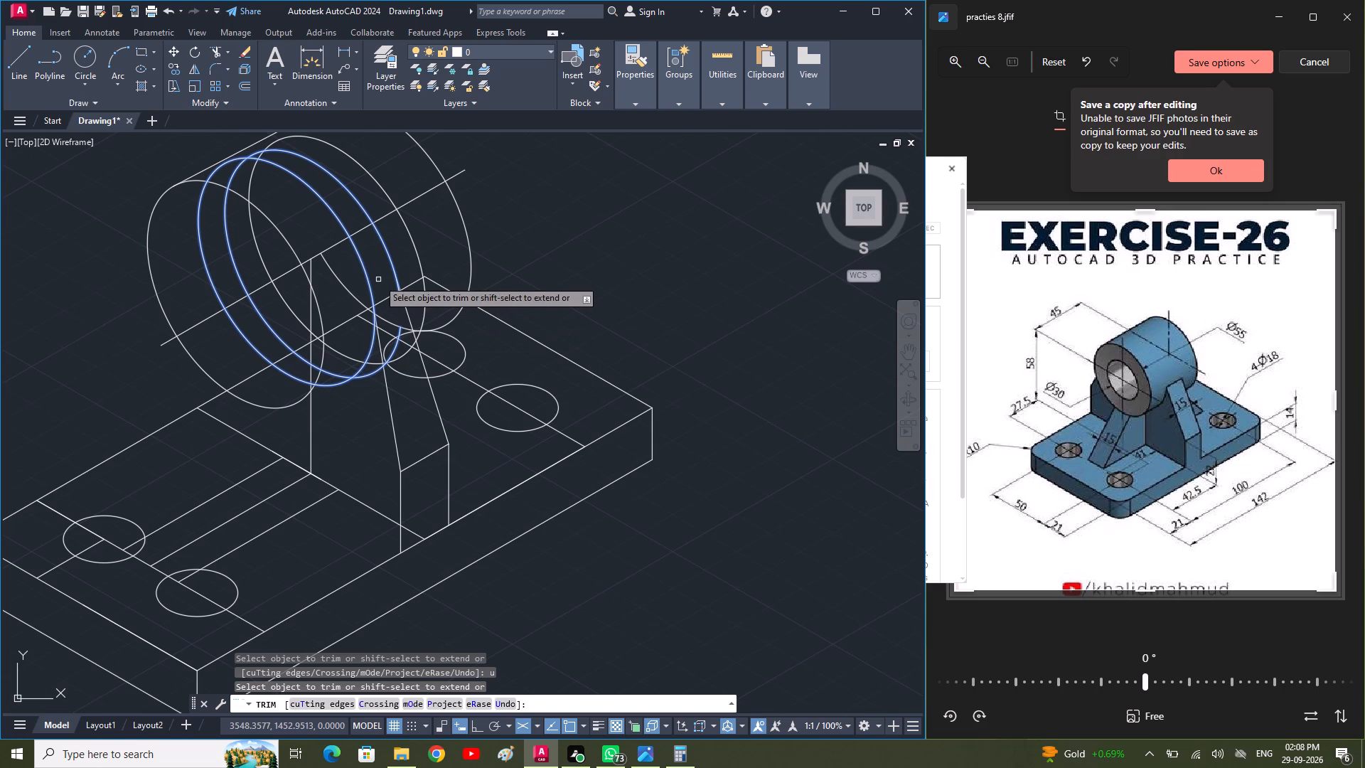
# Trim the near copy and middle isocircle between axis and tangent lines, and the middle and far copies' opposite arcs just below the axis.
pyautogui.click(367, 279)
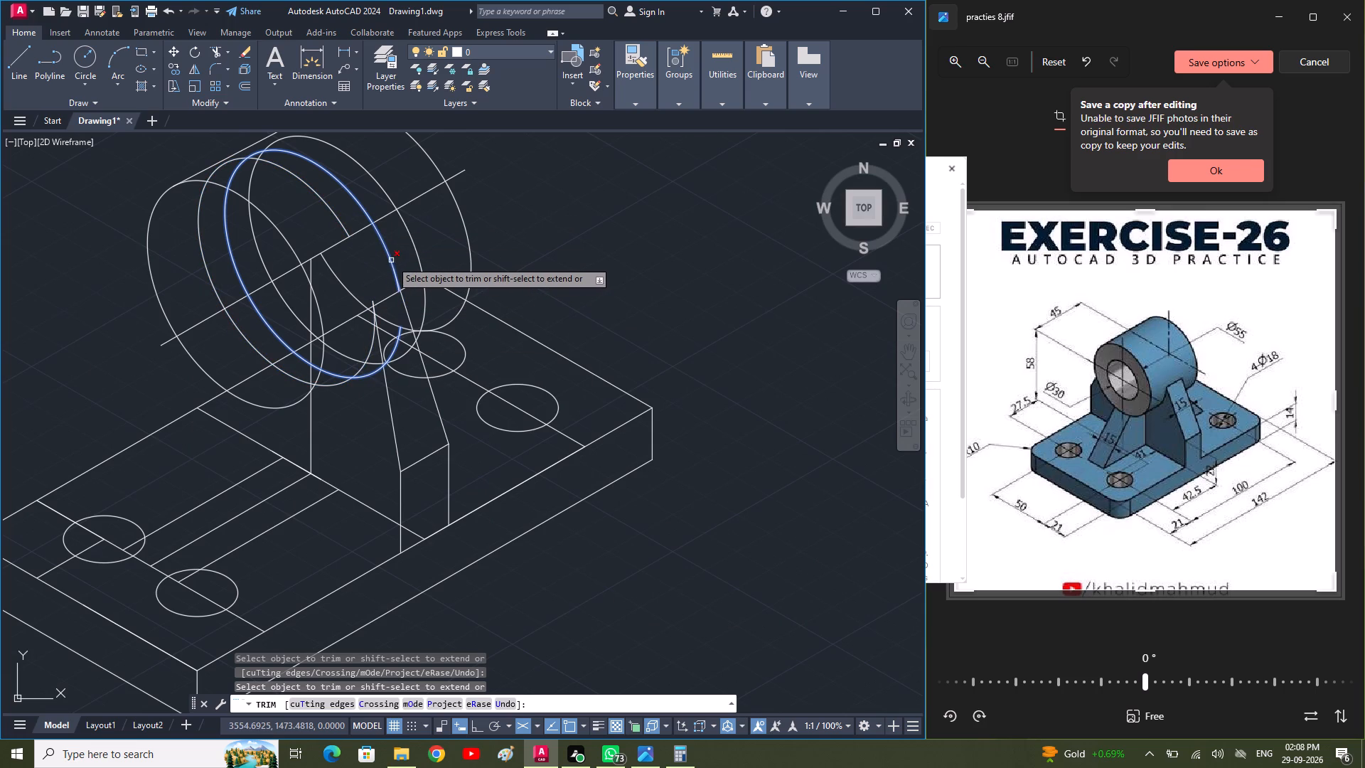
pyautogui.click(390, 260)
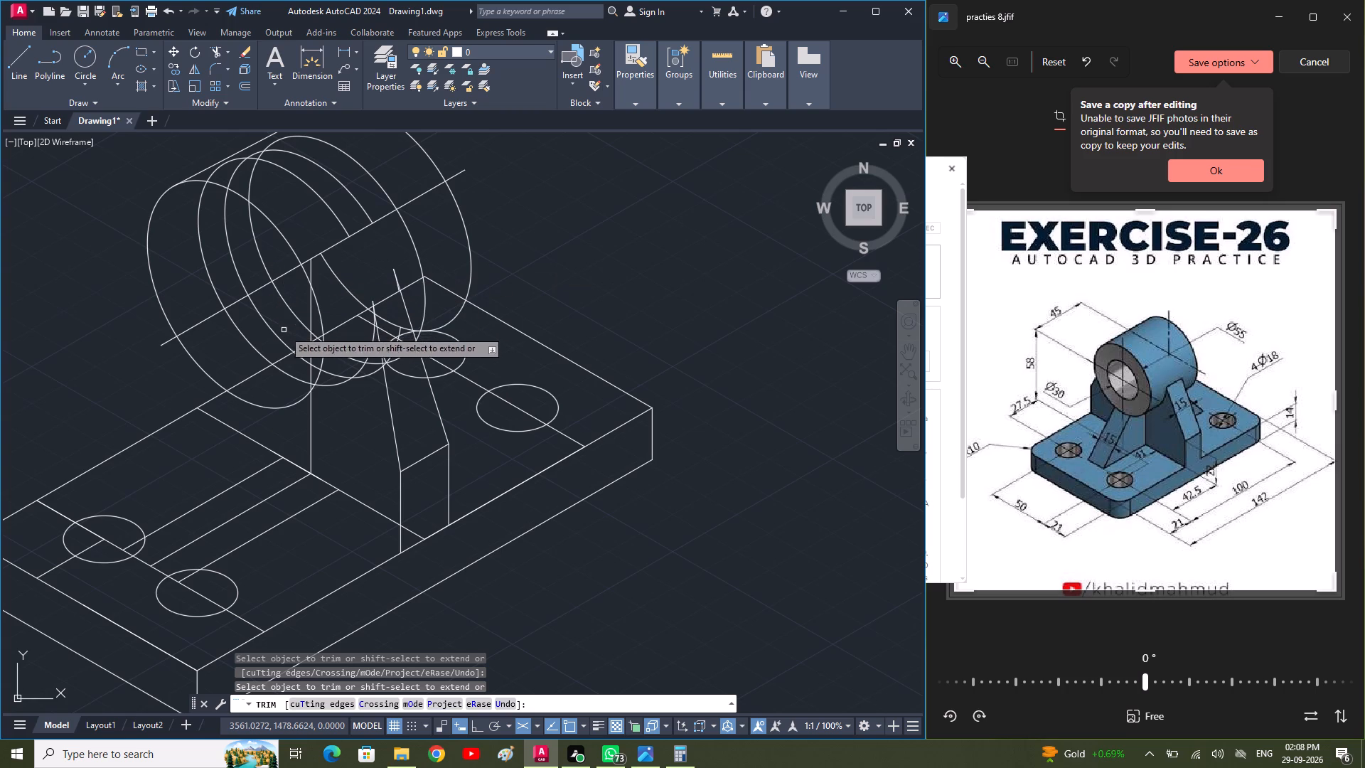
pyautogui.click(304, 321)
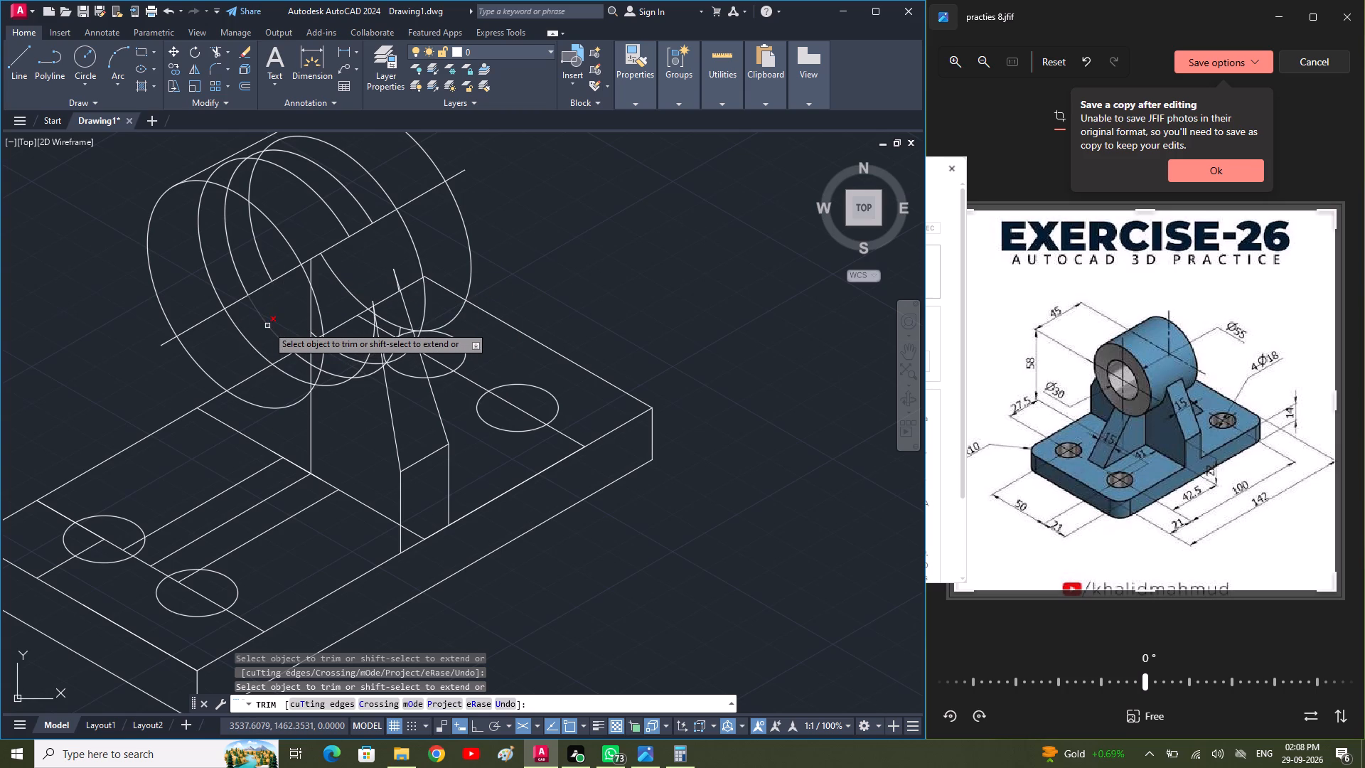
pyautogui.click(267, 326)
pyautogui.press('space')
pyautogui.press('space')
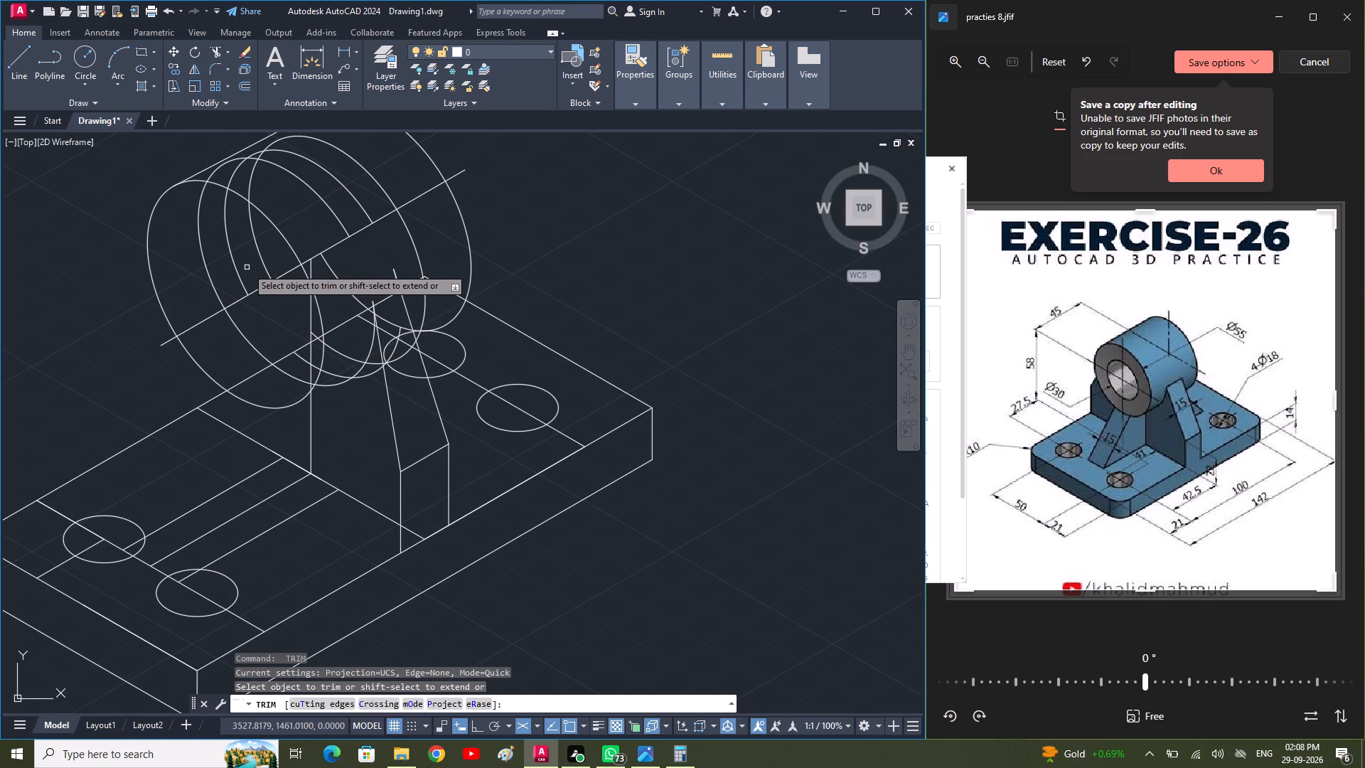
pyautogui.press('Escape')
pyautogui.press('Escape')
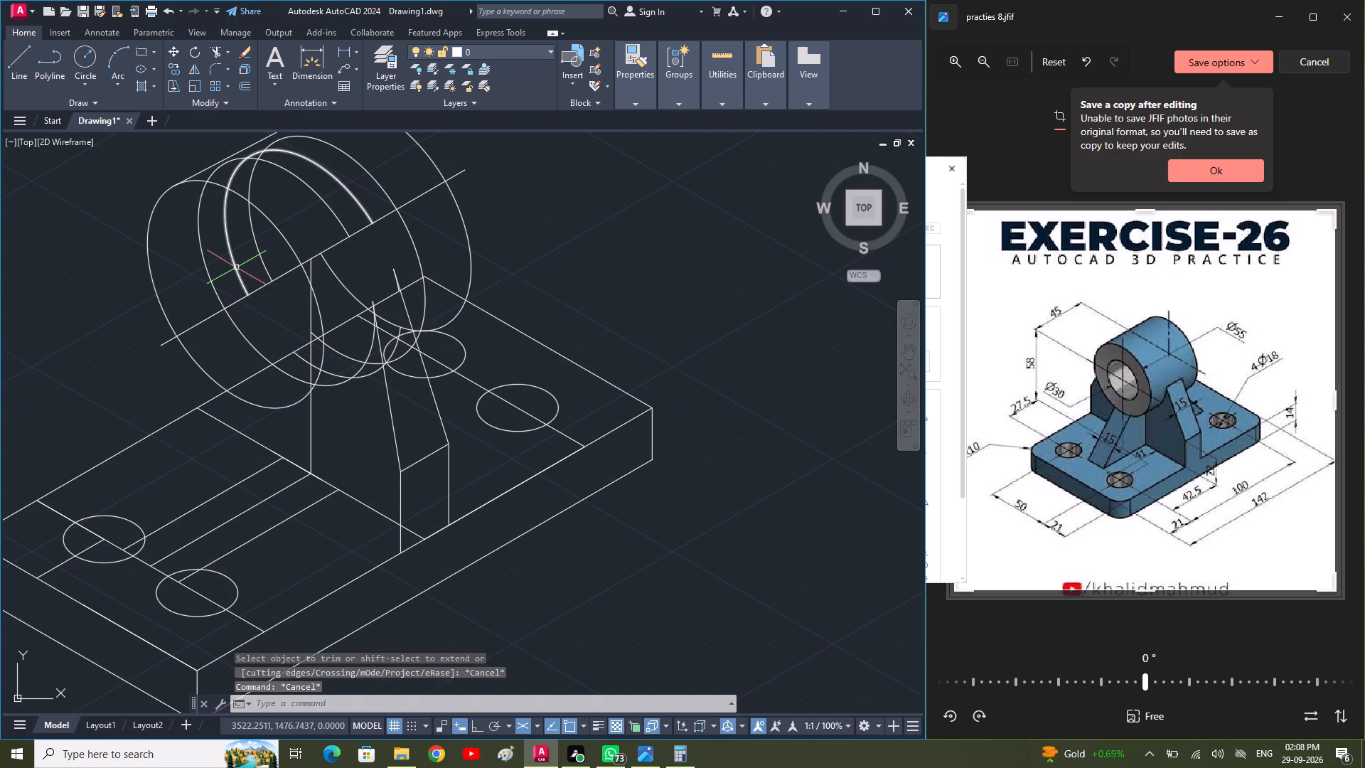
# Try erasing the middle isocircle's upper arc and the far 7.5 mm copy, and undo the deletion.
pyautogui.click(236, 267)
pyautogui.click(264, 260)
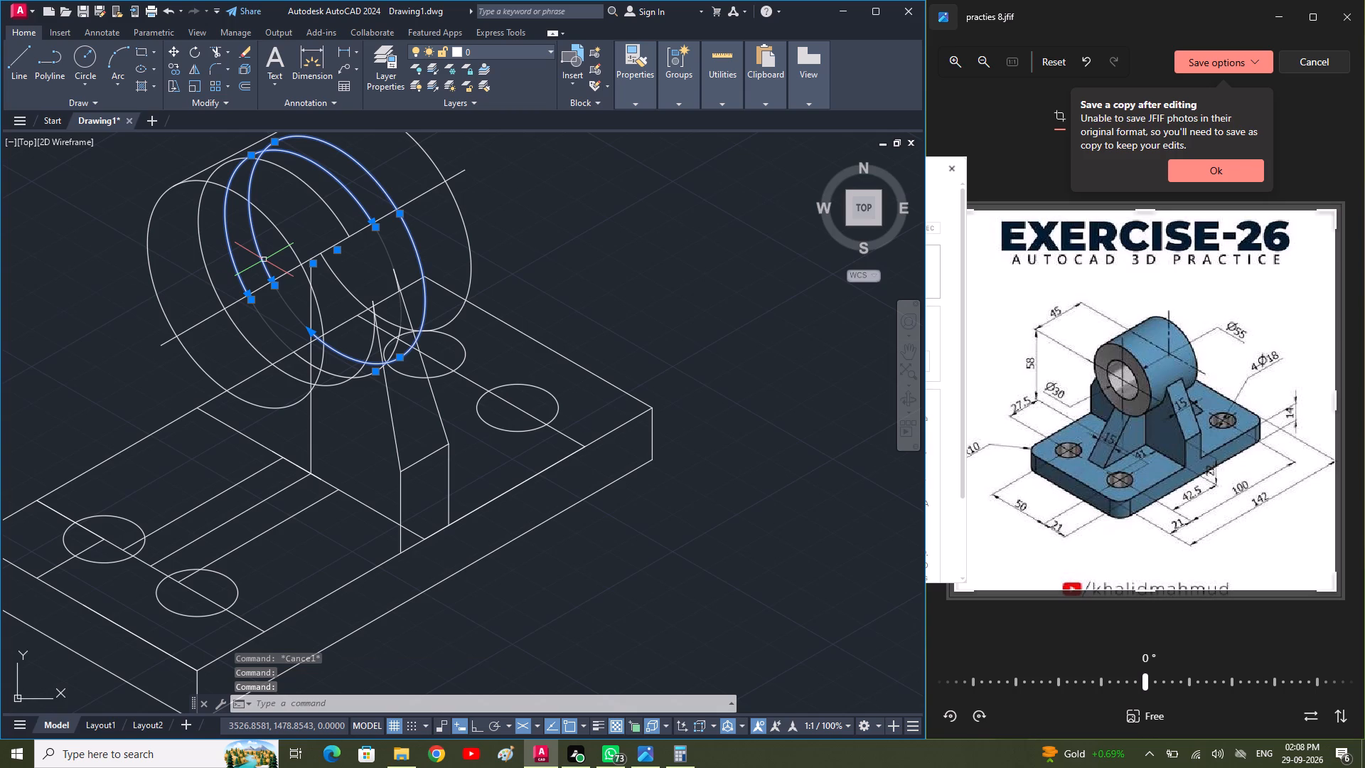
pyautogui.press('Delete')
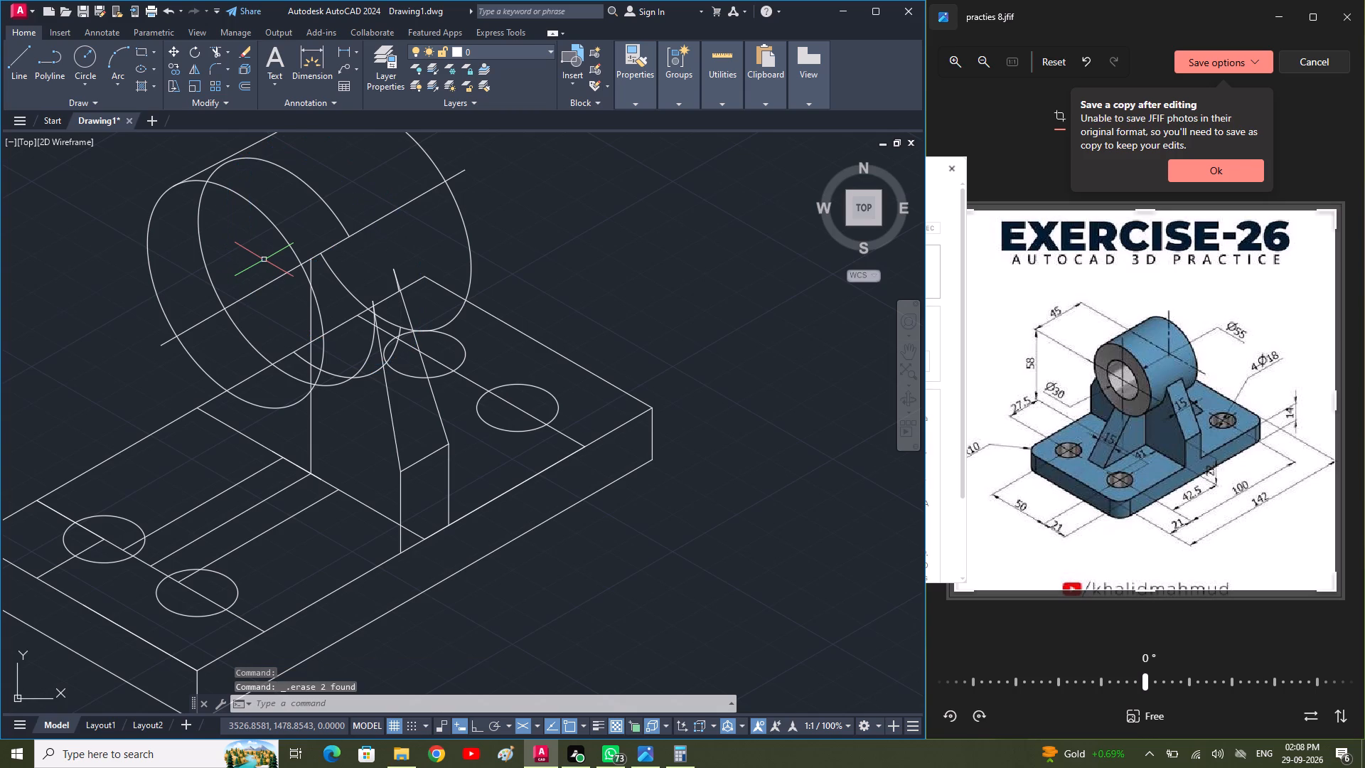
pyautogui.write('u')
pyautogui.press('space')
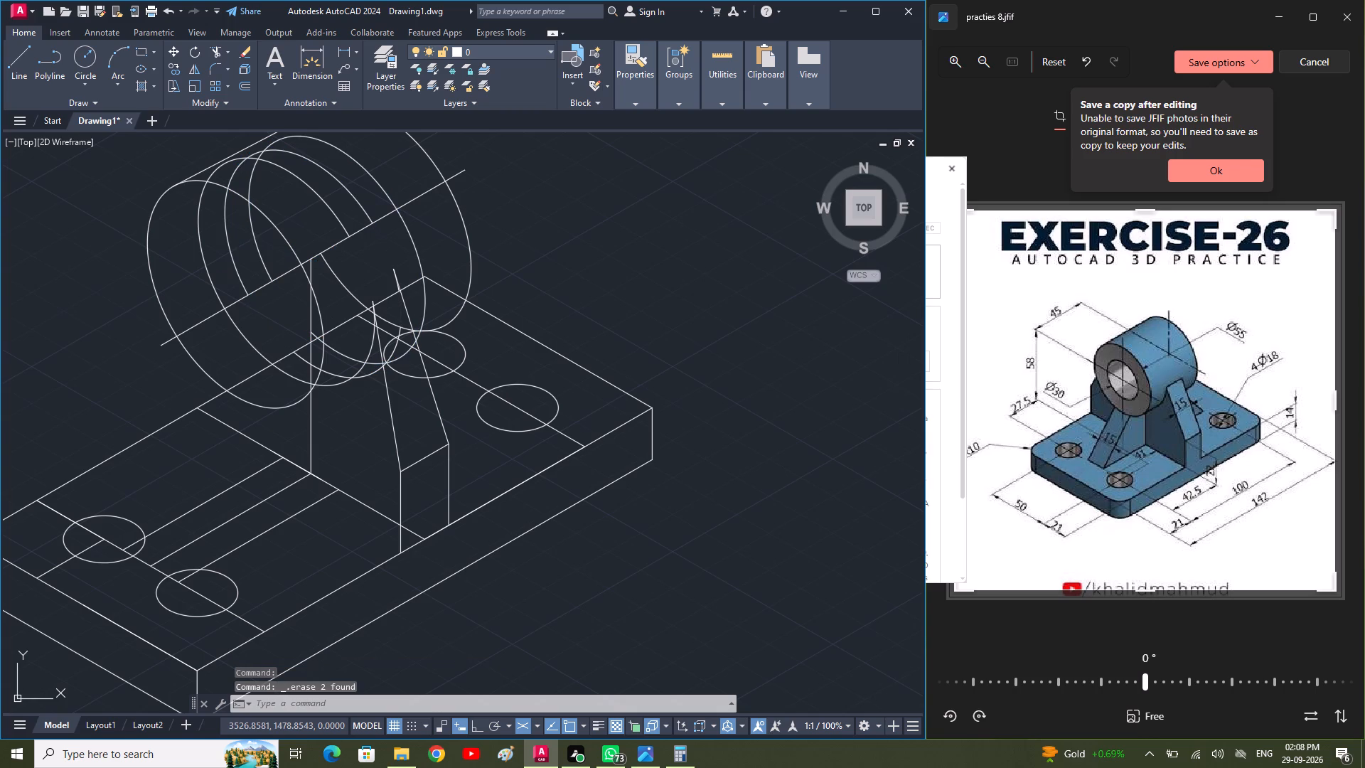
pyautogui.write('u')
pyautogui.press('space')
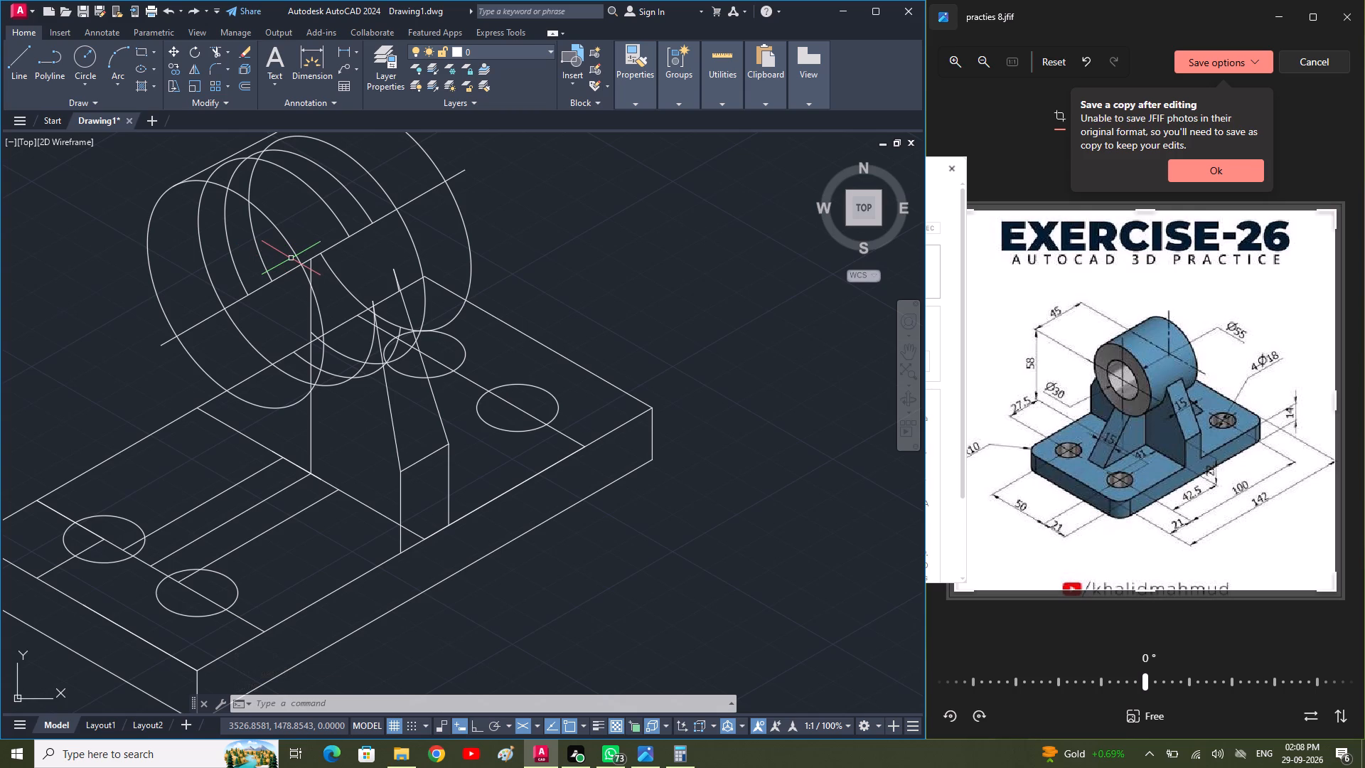
# Undo the last trims made on the isocircles.
pyautogui.write('u u')
pyautogui.press('space')
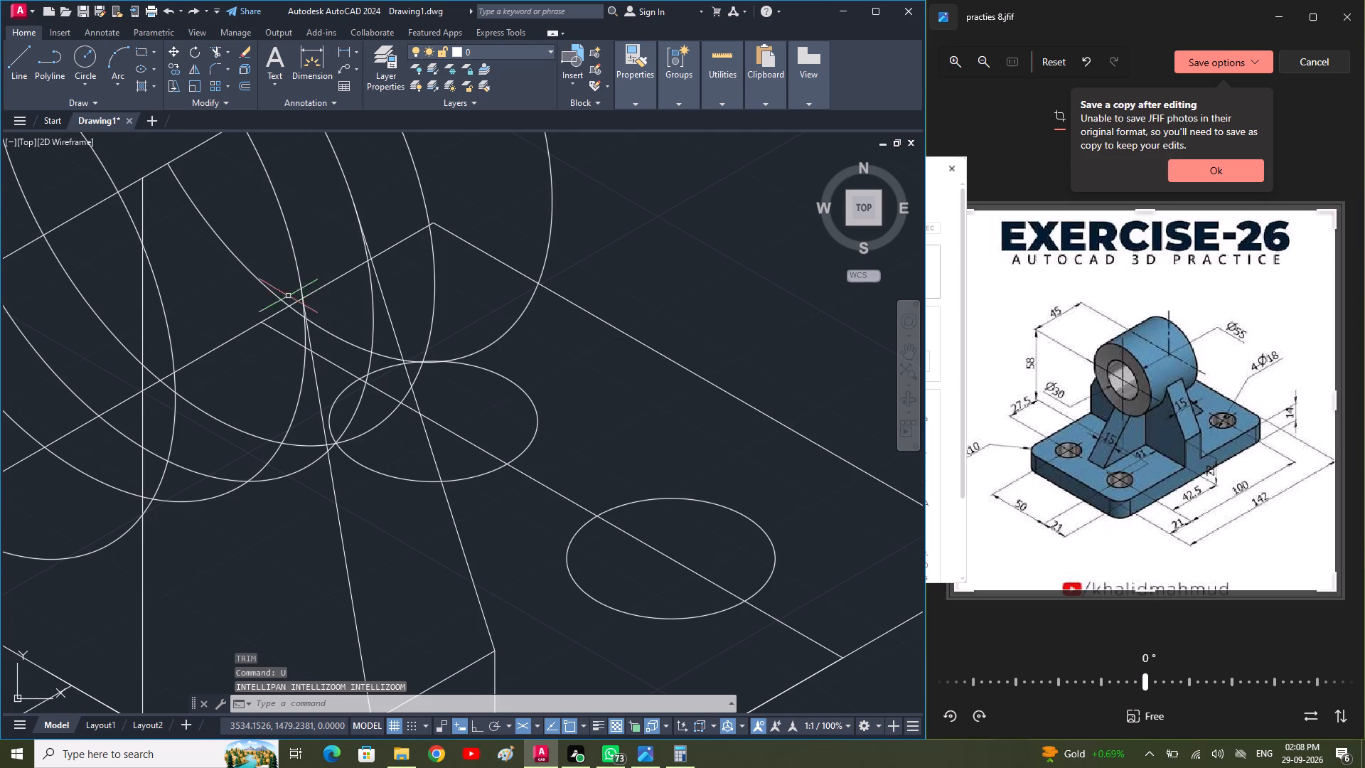
# Erase the middle isocircle lying between the near and far 7.5 mm copies.
pyautogui.scroll(-2, 241, 282)
pyautogui.moveTo(244, 265); pyautogui.dragTo(245, 272, button='middle')
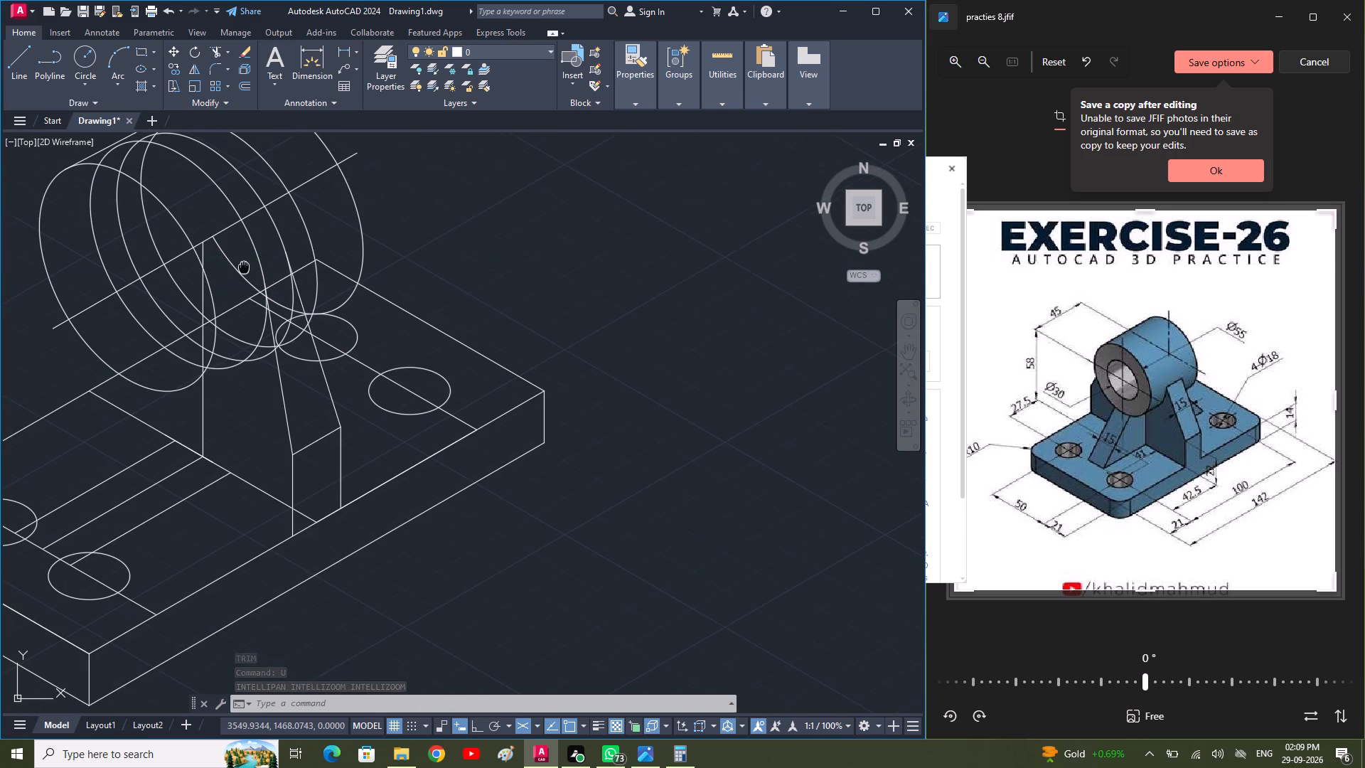
pyautogui.moveTo(245, 272); pyautogui.dragTo(211, 417, button='middle')
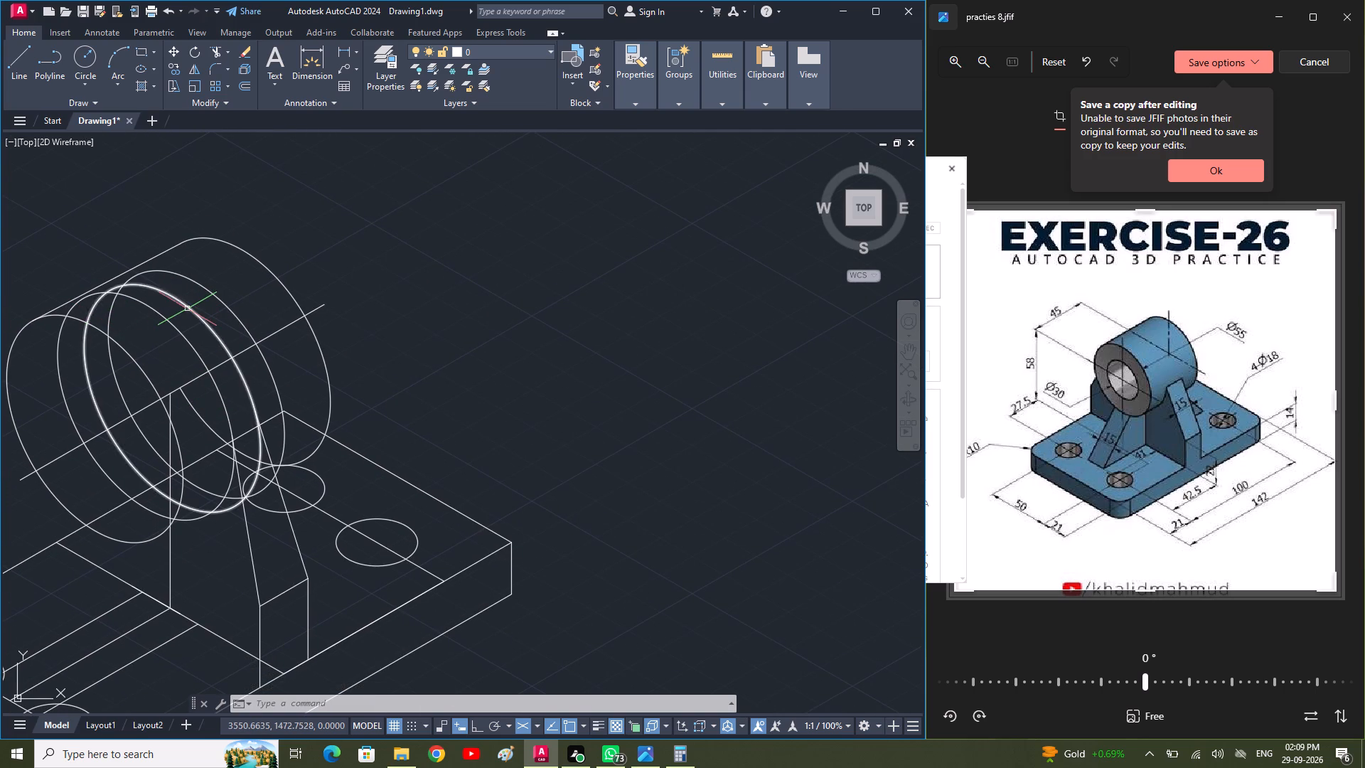
pyautogui.click(186, 309)
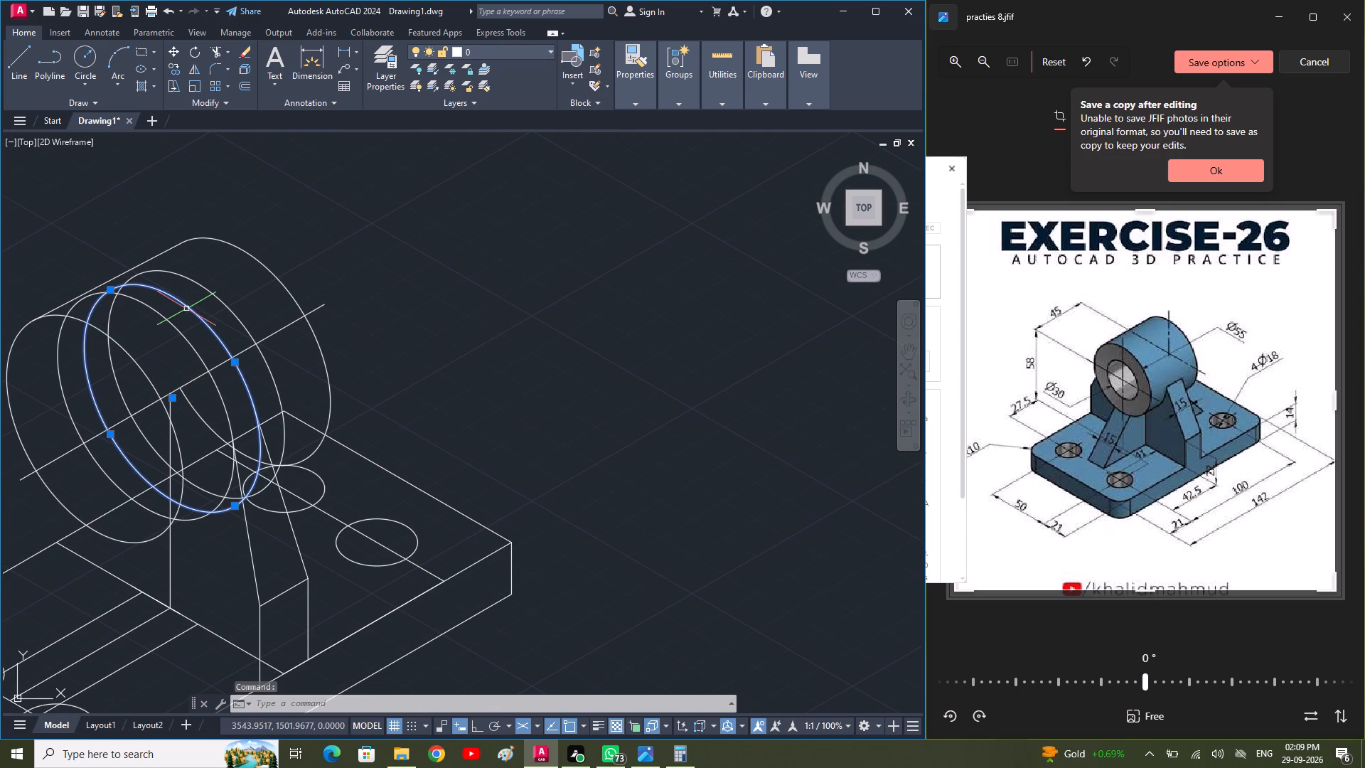
pyautogui.press('BackSpace')
pyautogui.press('BackSpace')
pyautogui.press('BackSpace')
pyautogui.press('BackSpace')
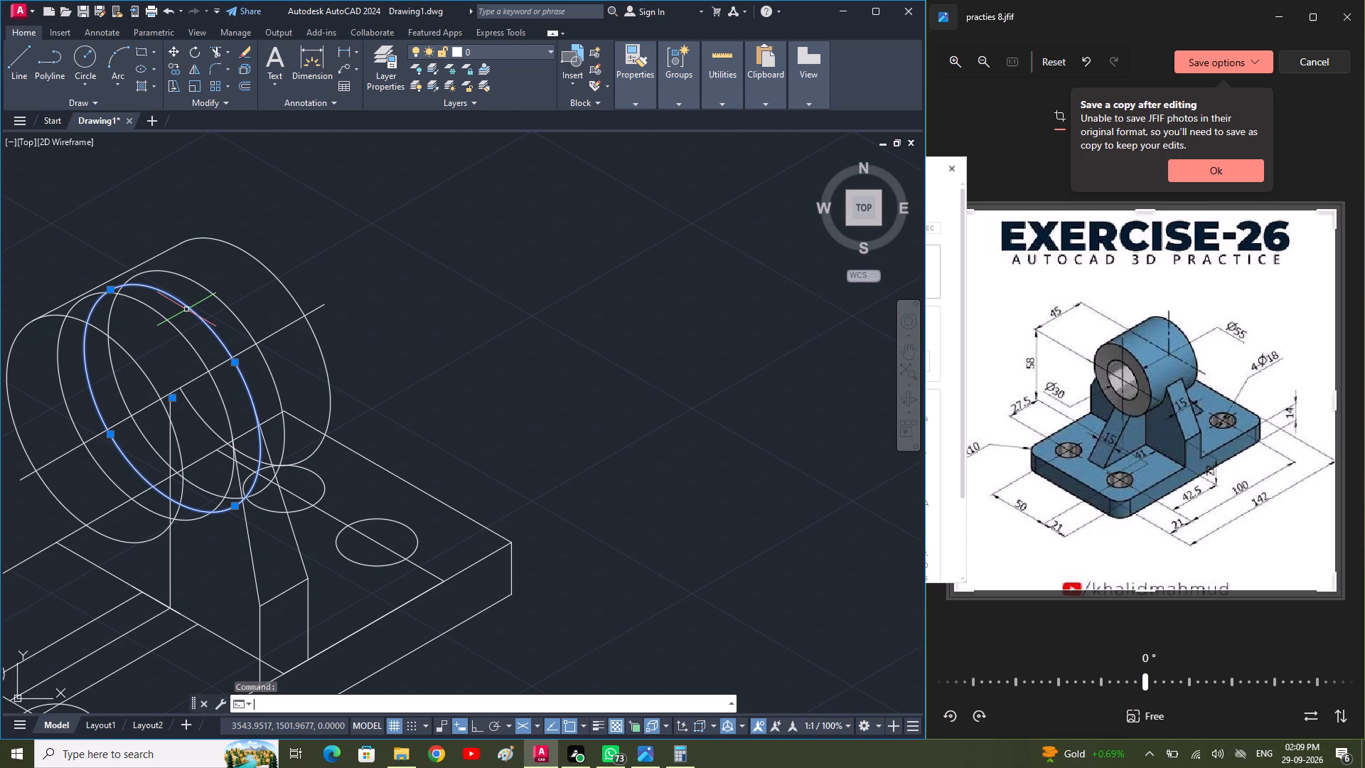
pyautogui.click(191, 311)
pyautogui.press('Delete')
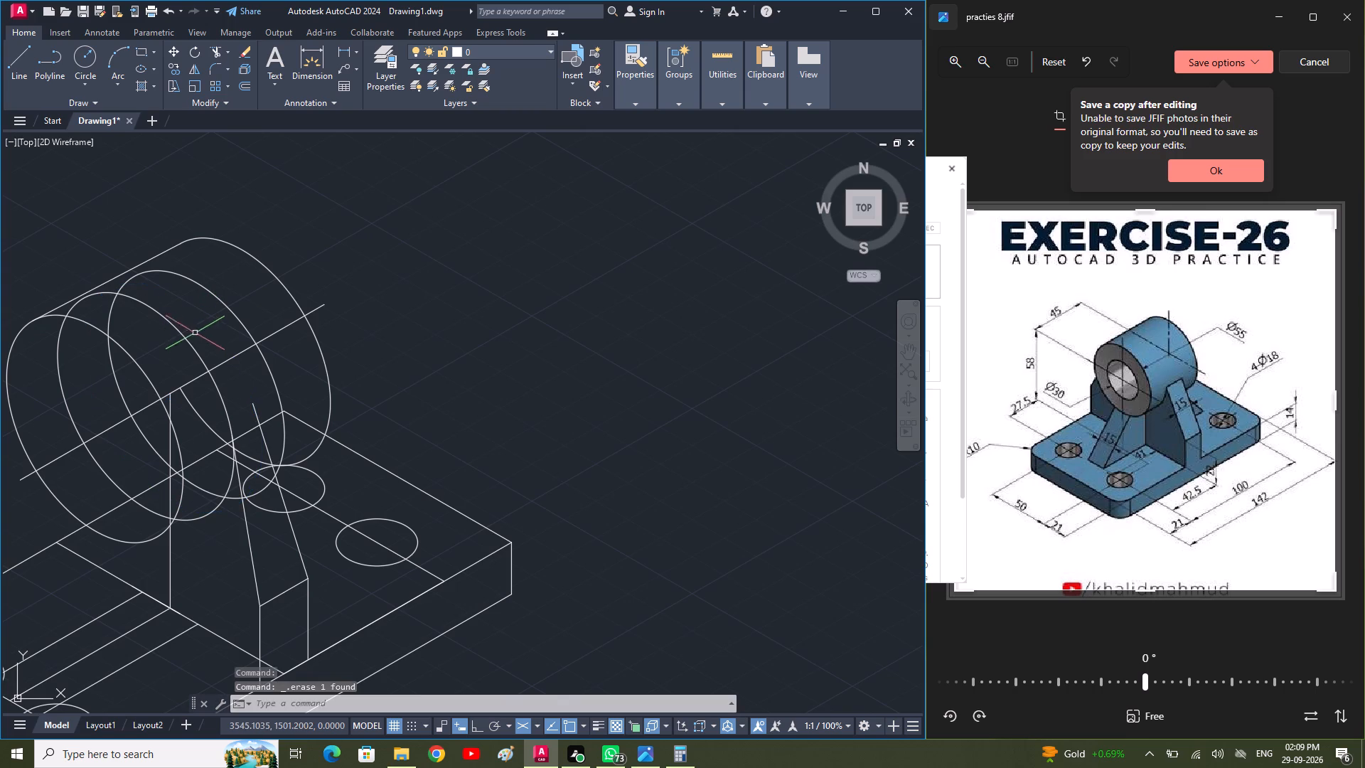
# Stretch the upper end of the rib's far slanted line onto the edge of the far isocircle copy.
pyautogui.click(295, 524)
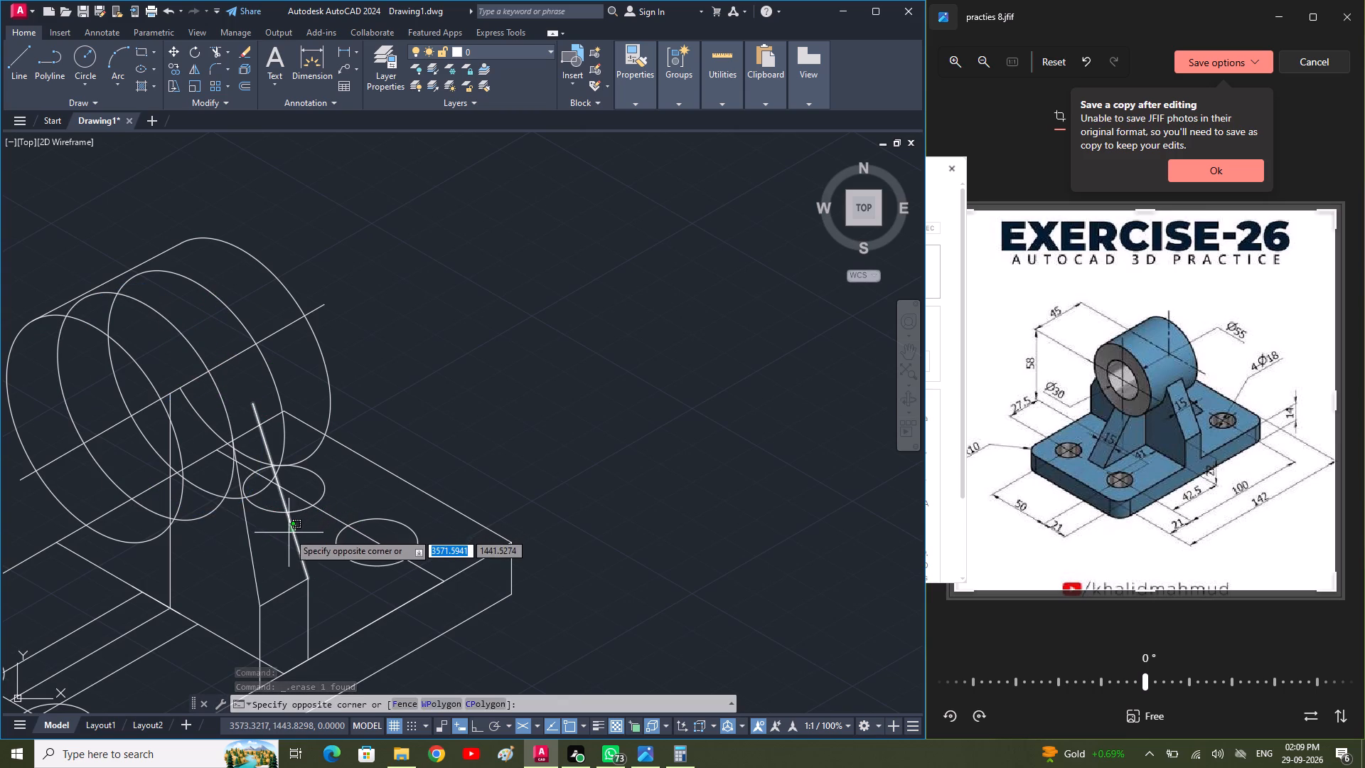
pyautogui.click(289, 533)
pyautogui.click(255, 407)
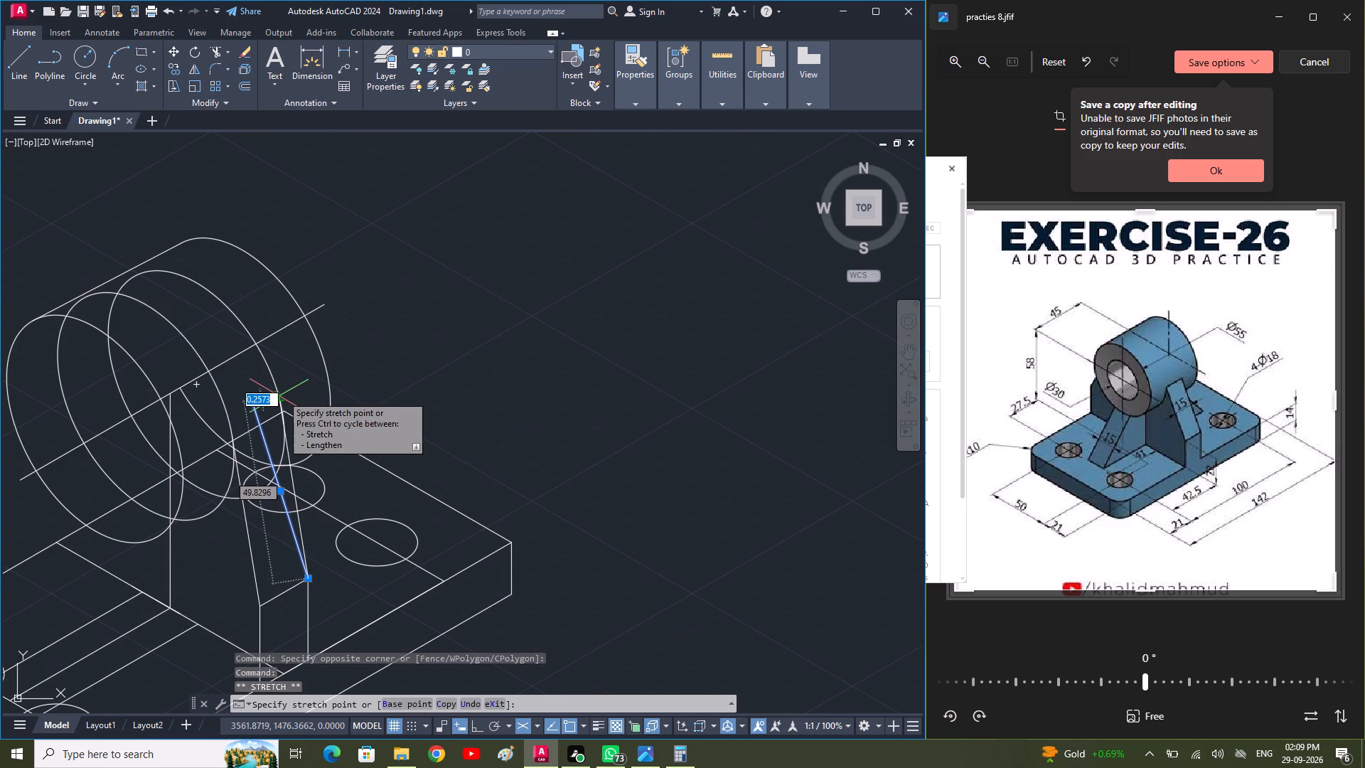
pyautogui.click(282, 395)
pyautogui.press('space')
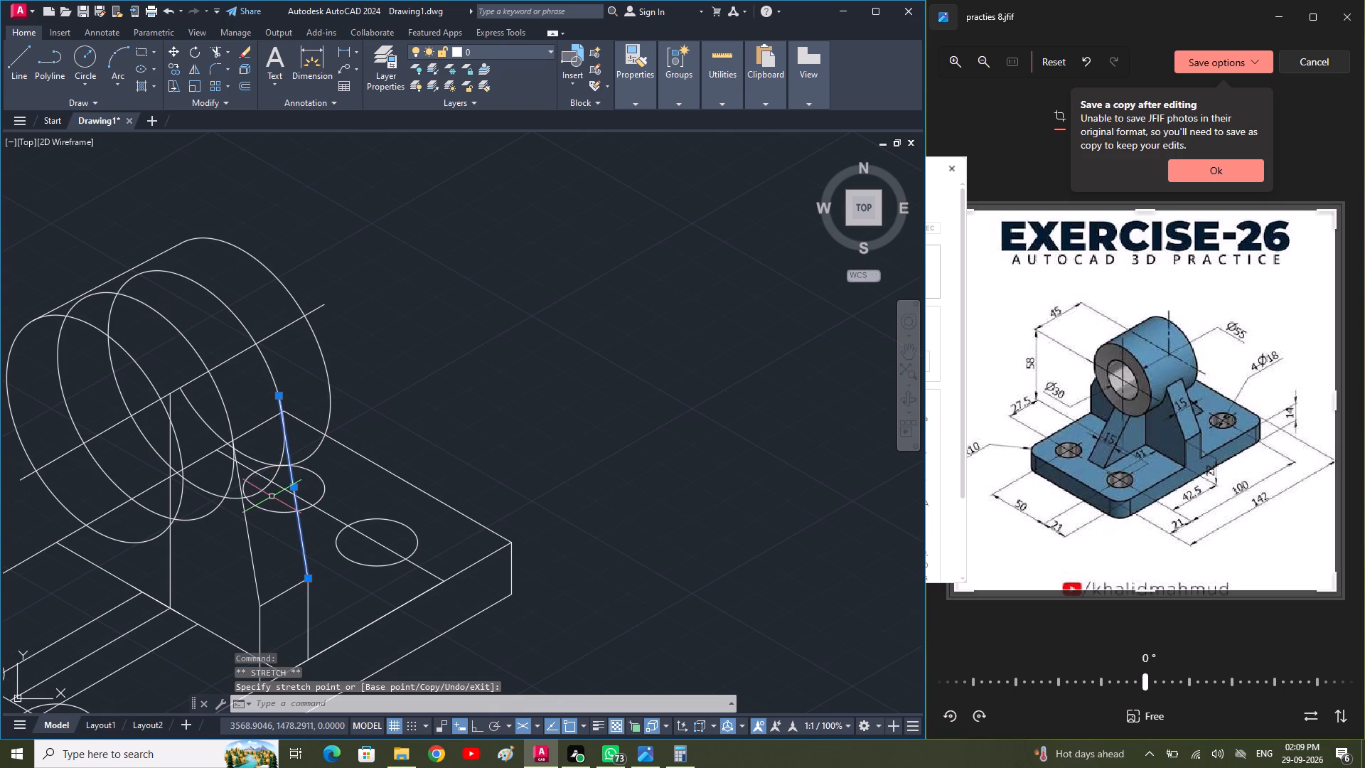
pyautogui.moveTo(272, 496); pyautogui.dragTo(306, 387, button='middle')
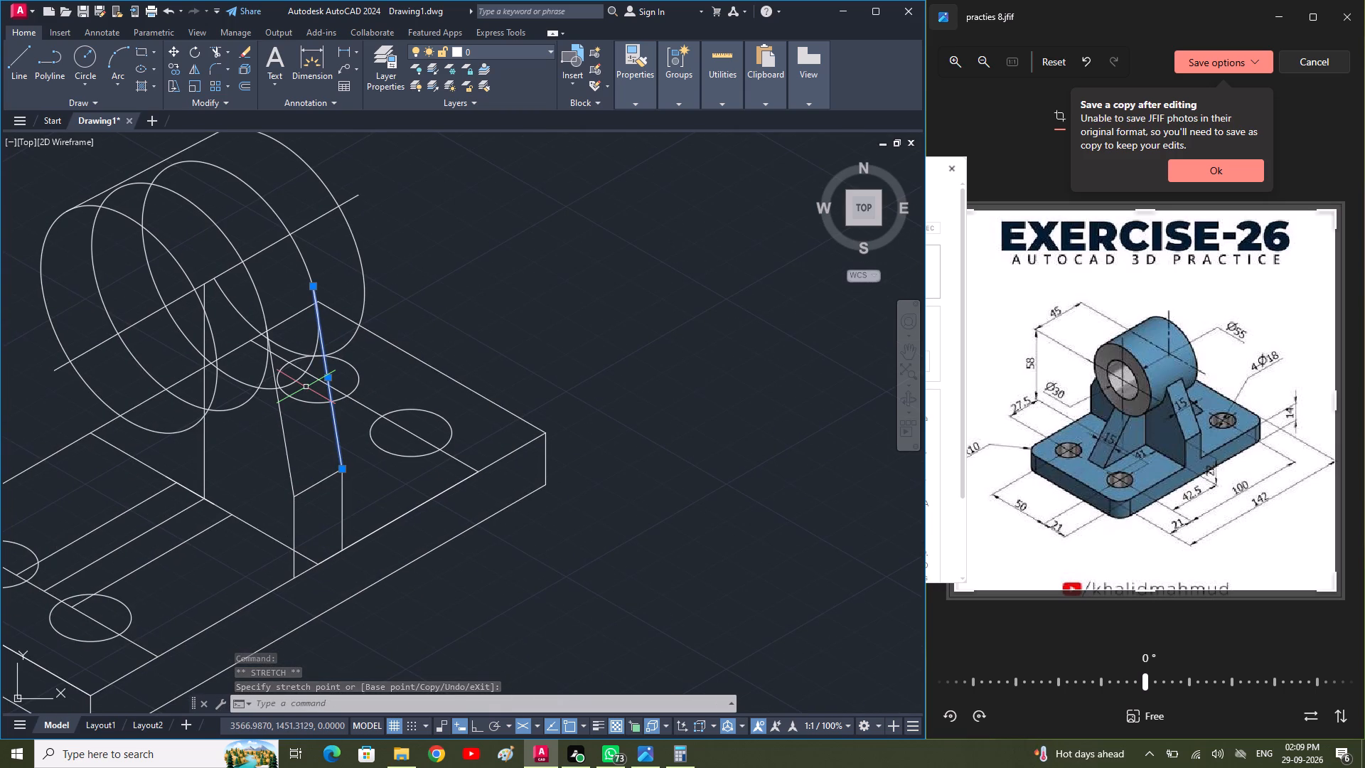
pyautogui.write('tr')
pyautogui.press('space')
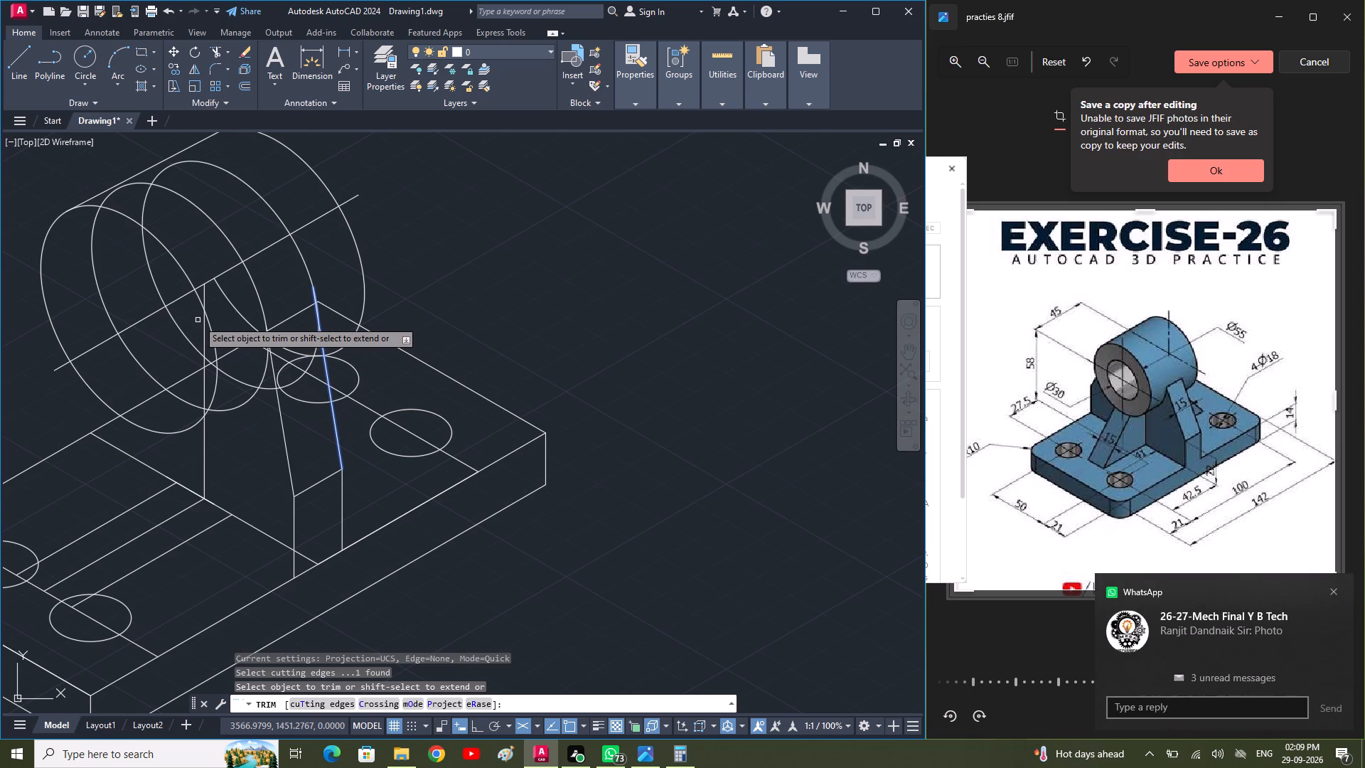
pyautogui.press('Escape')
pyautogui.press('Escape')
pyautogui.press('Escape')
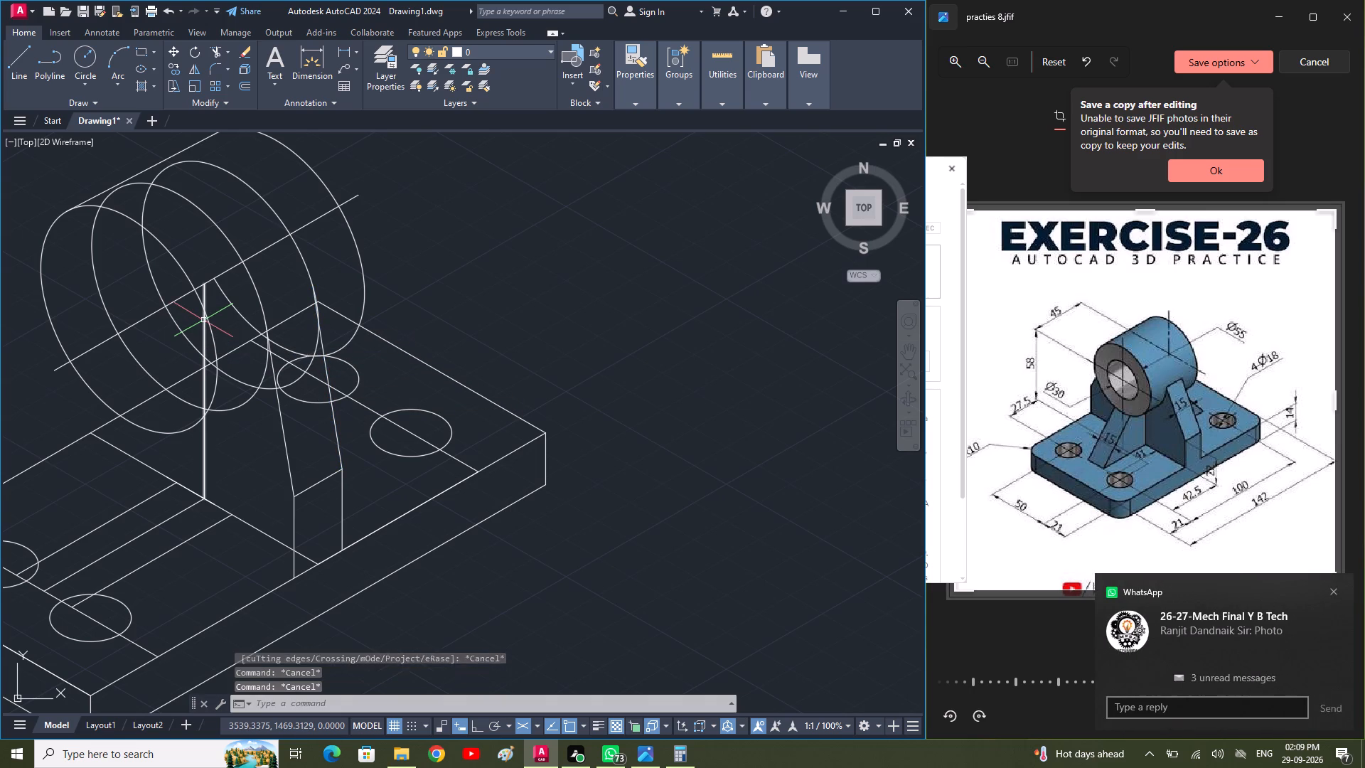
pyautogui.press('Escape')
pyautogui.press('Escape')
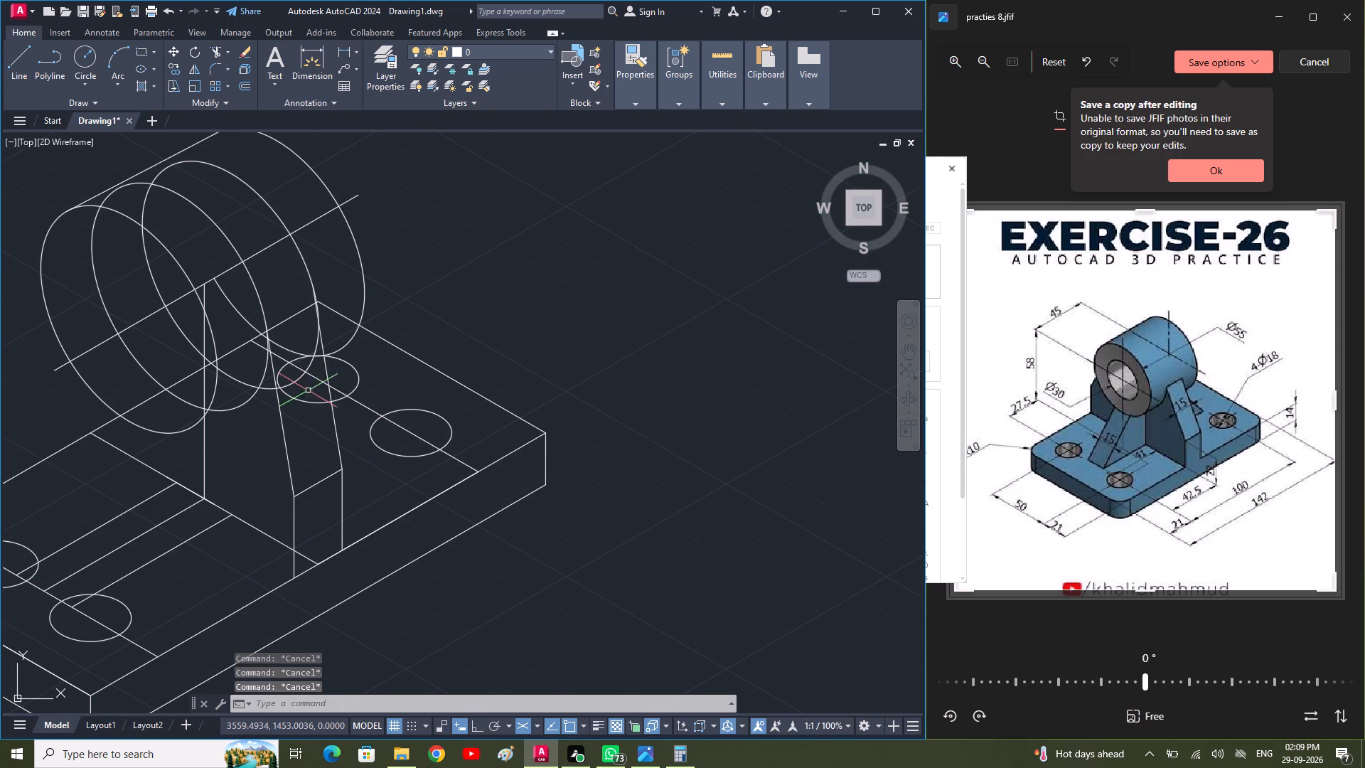
# Erase the rib's far slanted line and redraw it from the rib's upper corner tangent to the far isocircle copy.
pyautogui.click(335, 422)
pyautogui.press('Delete')
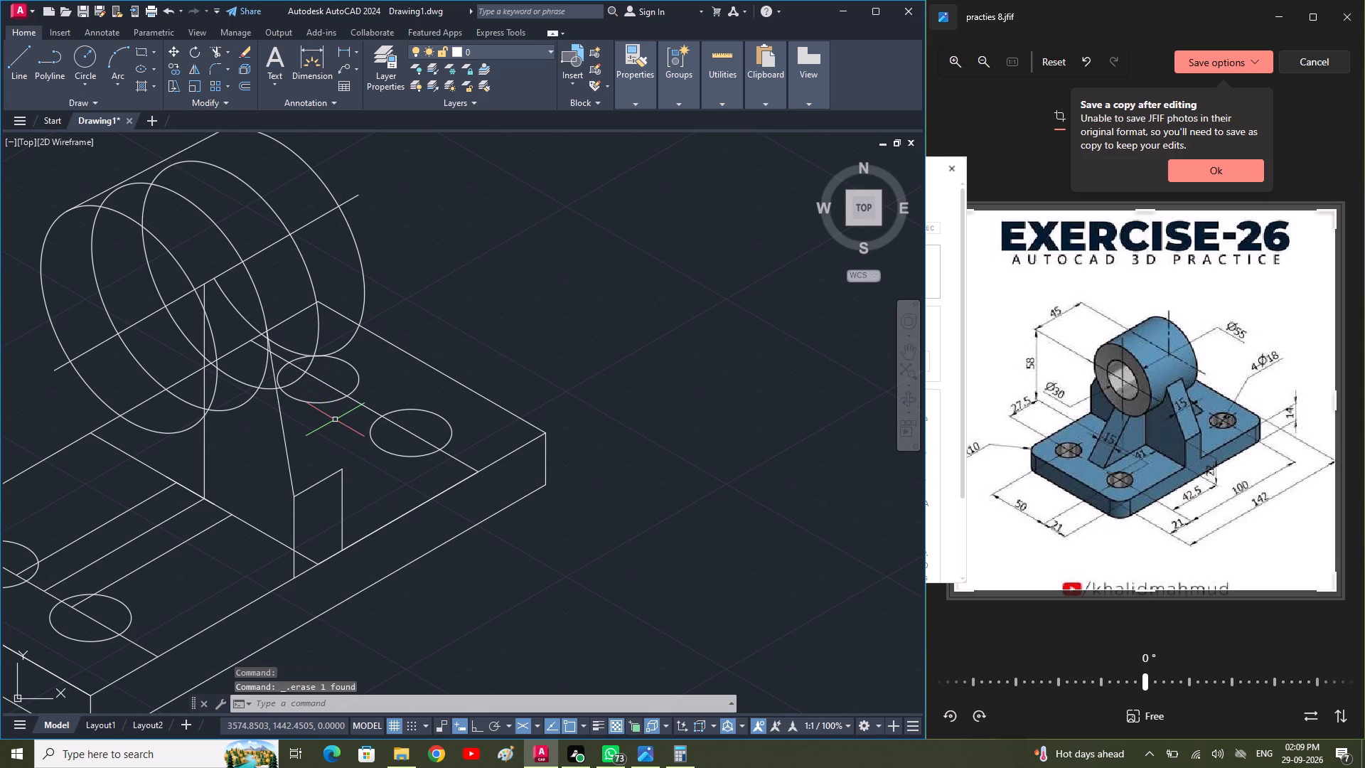
pyautogui.write('l')
pyautogui.press('space')
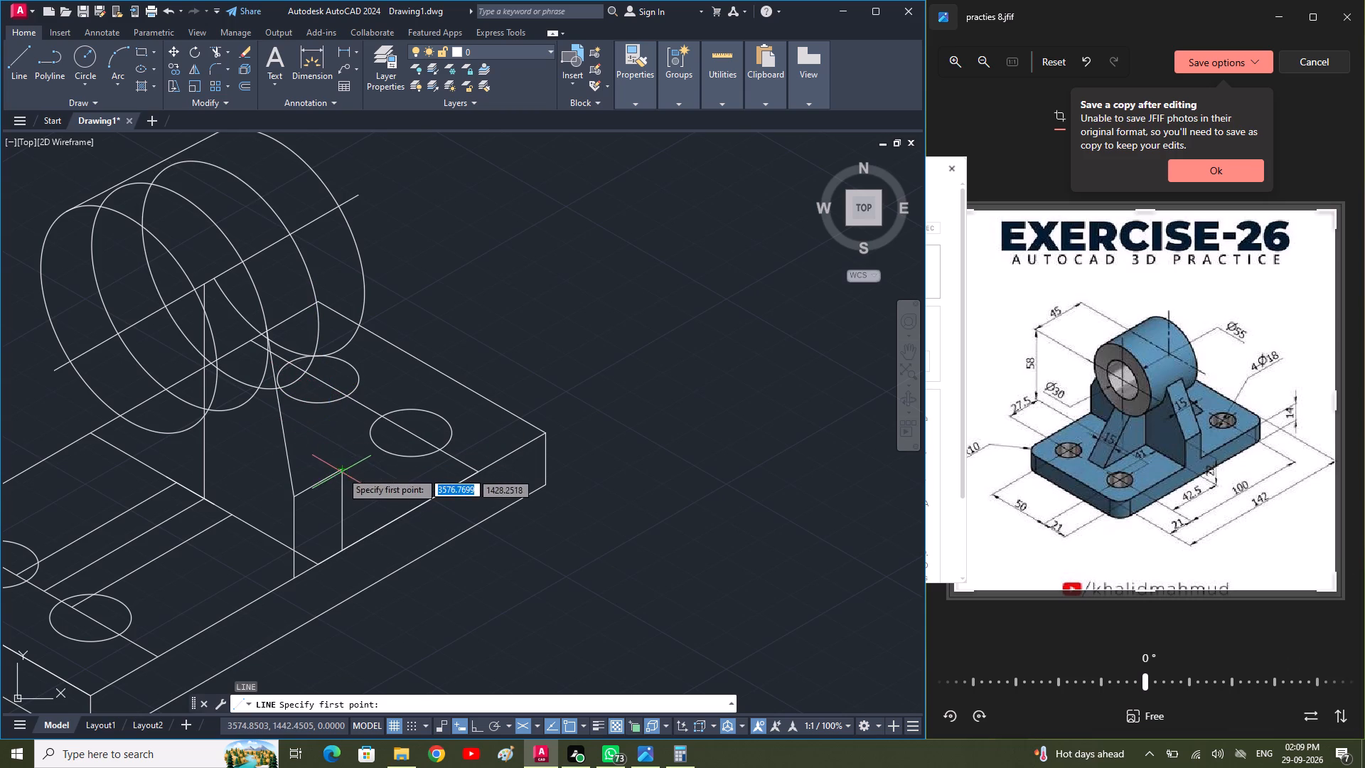
pyautogui.click(339, 470)
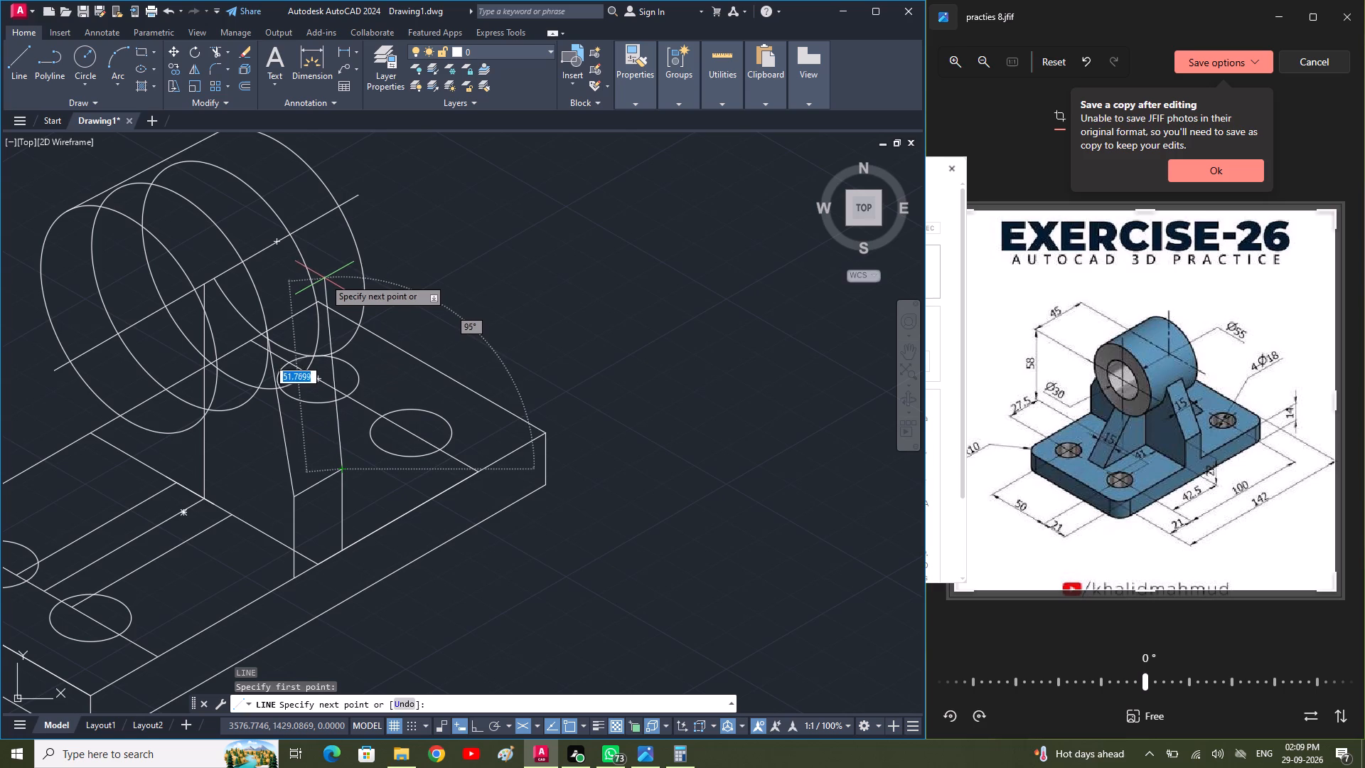
pyautogui.write('tan')
pyautogui.press('space')
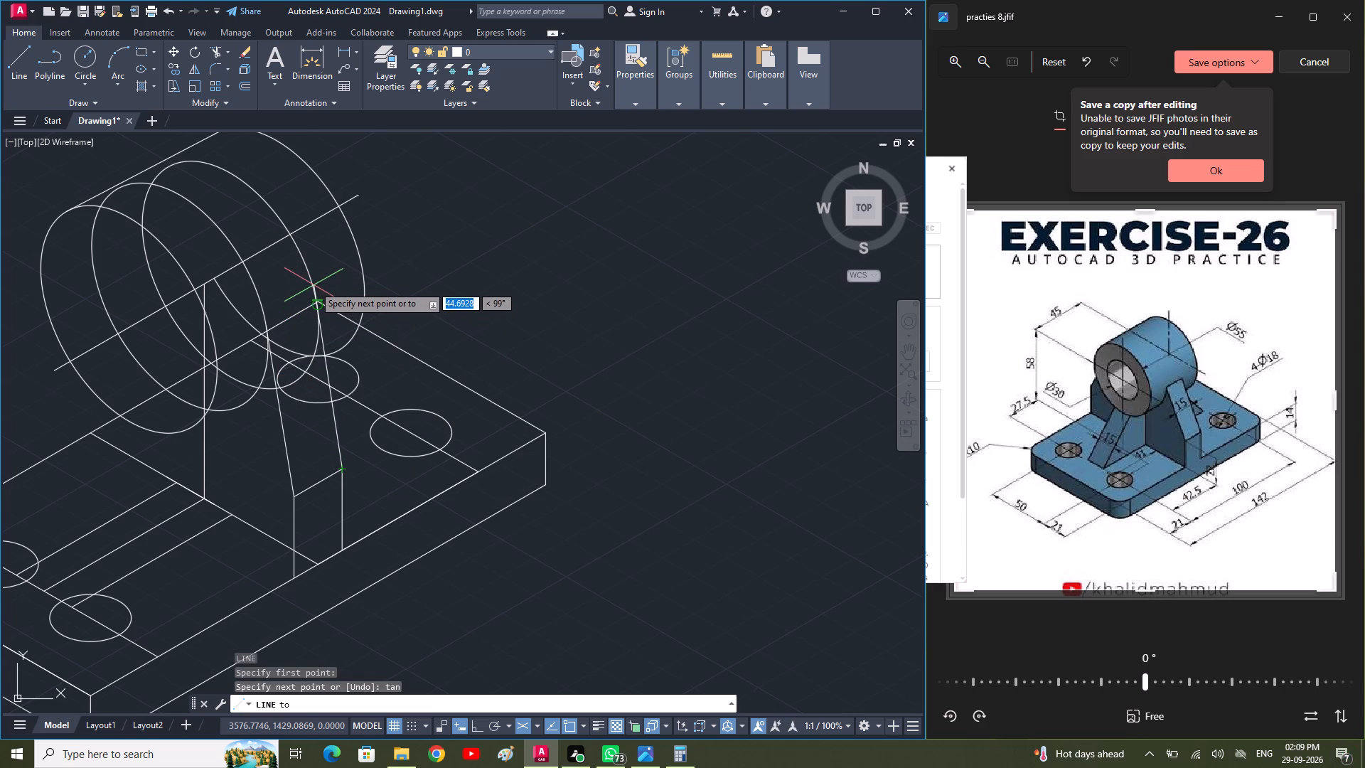
pyautogui.click(314, 285)
pyautogui.press('space')
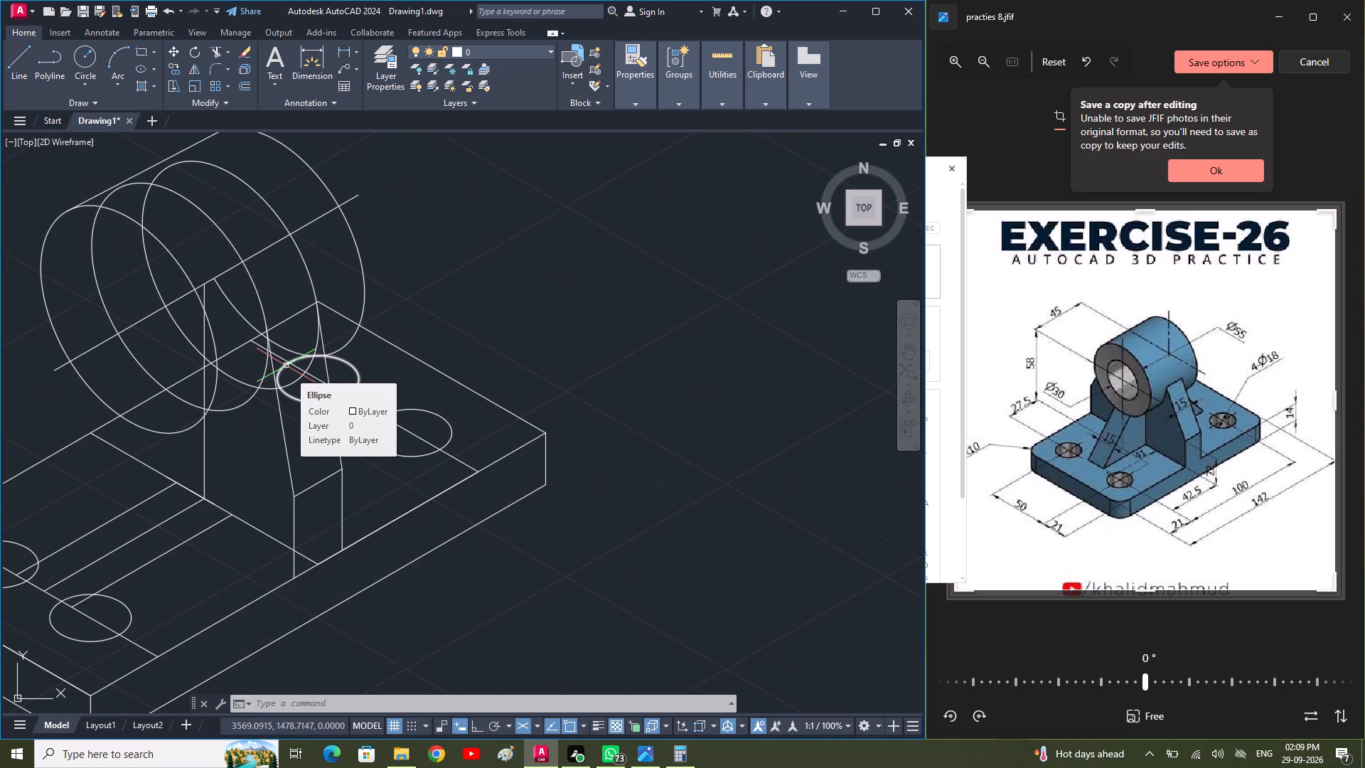
pyautogui.press('Escape')
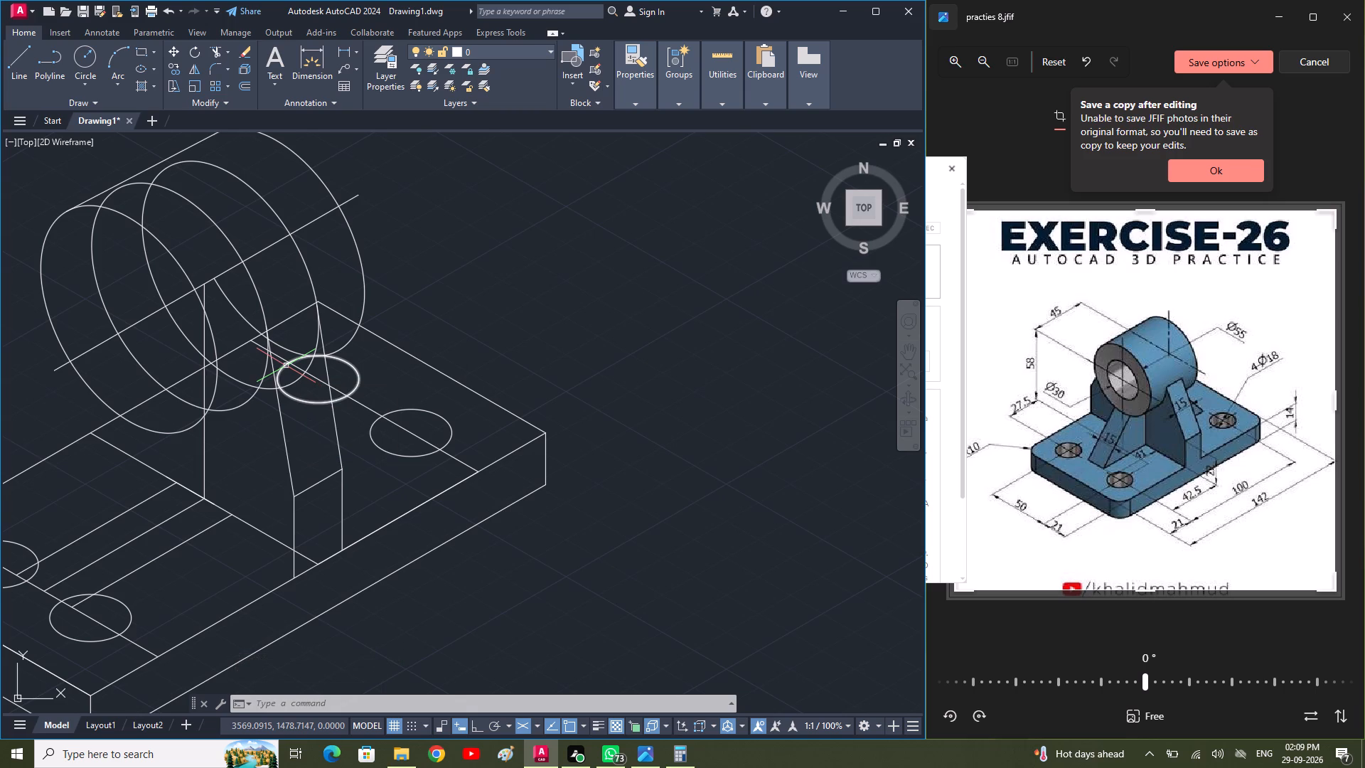
pyautogui.press('Escape')
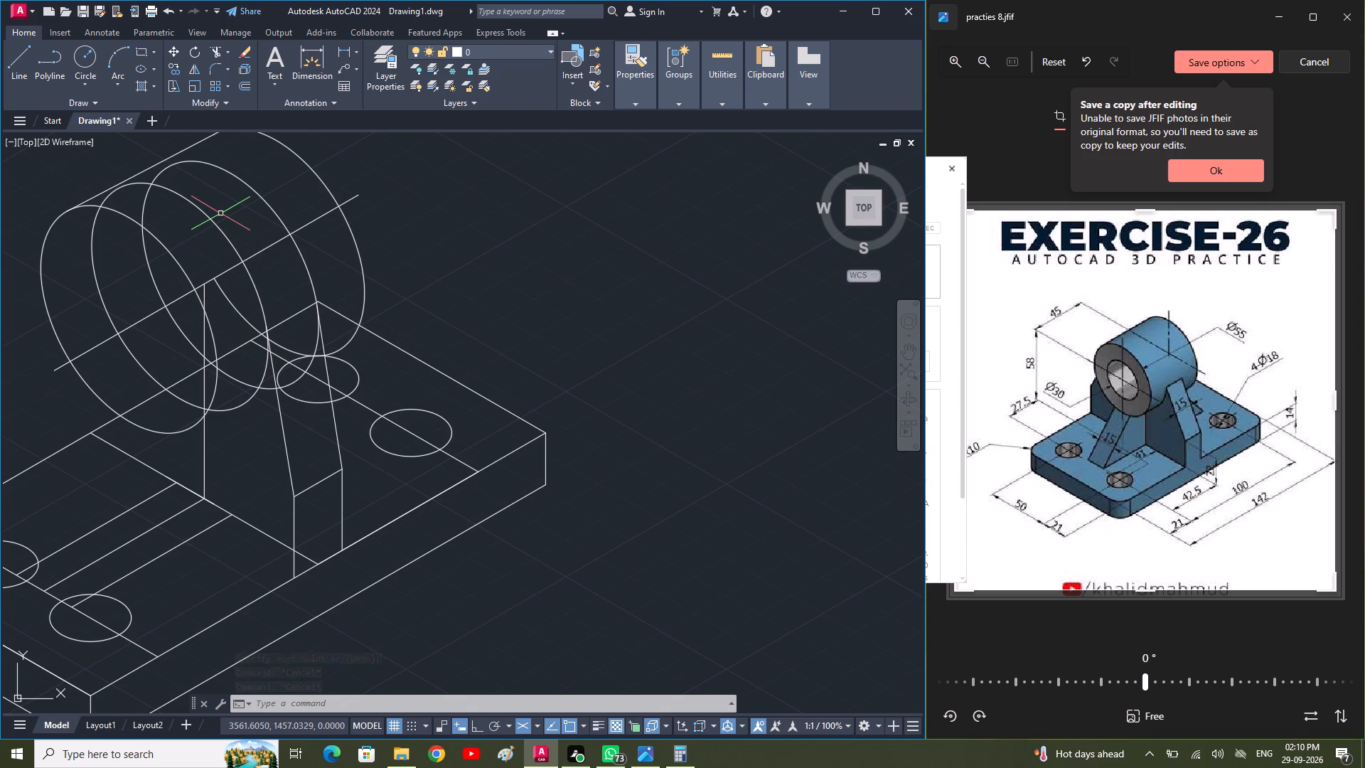
# Trim both copies between axis and tangent lines, and the far copy's and far end circle's lower arcs between axis and plate edge.
pyautogui.write('tr')
pyautogui.press('space')
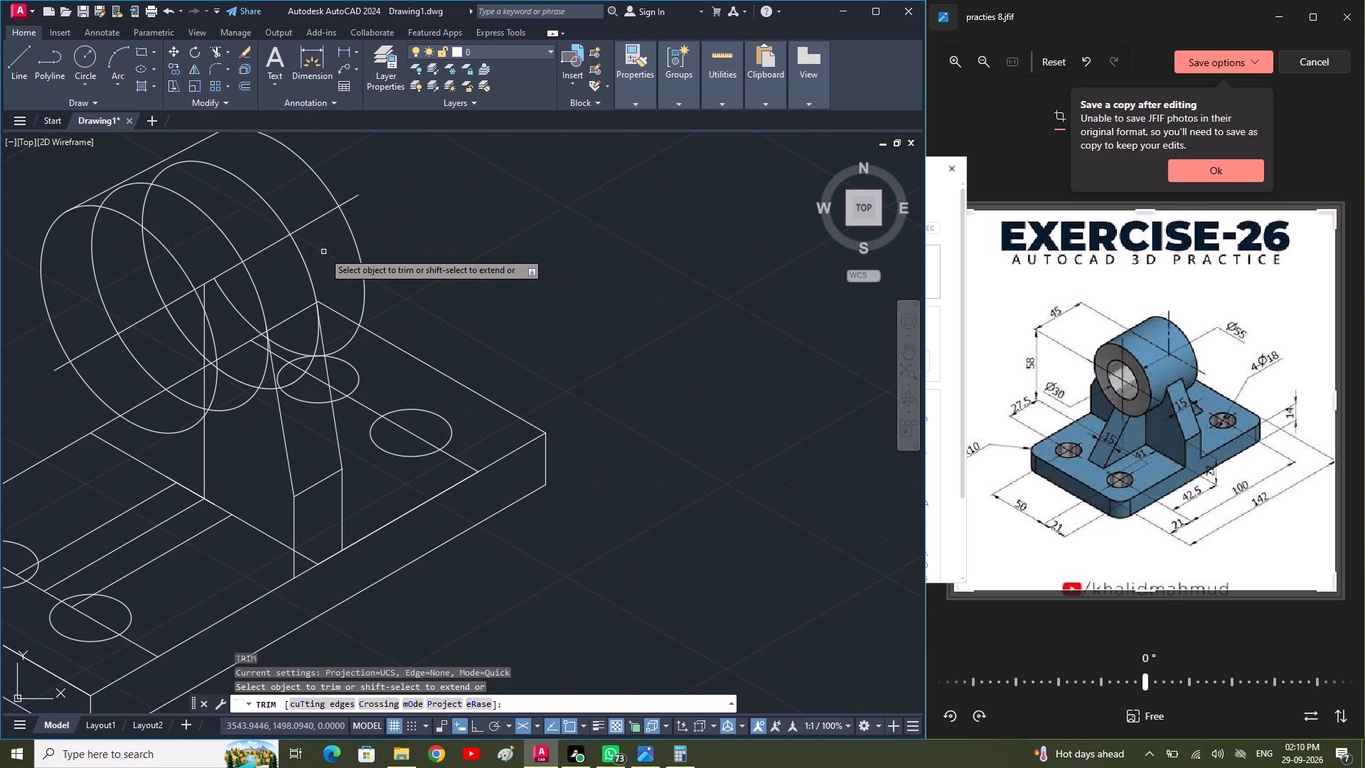
pyautogui.moveTo(323, 251); pyautogui.dragTo(230, 300)
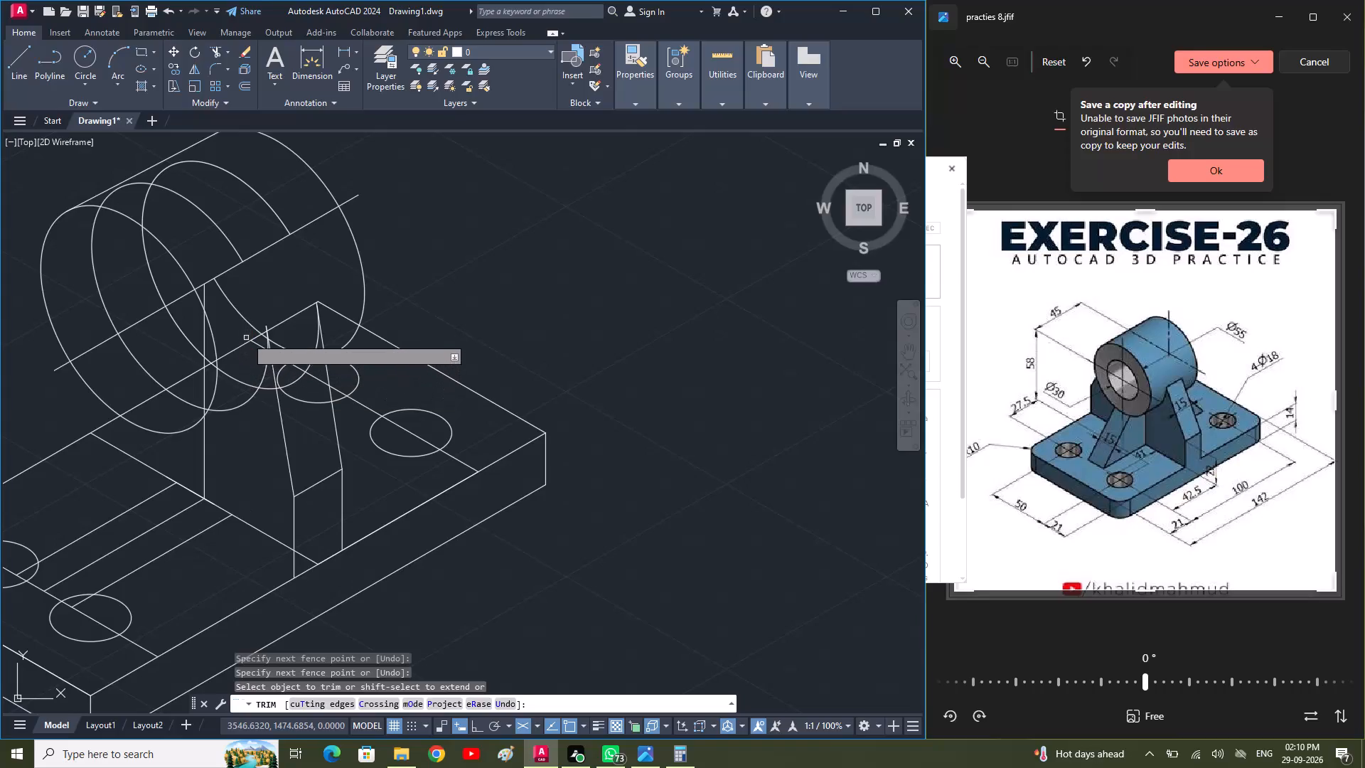
pyautogui.click(250, 324)
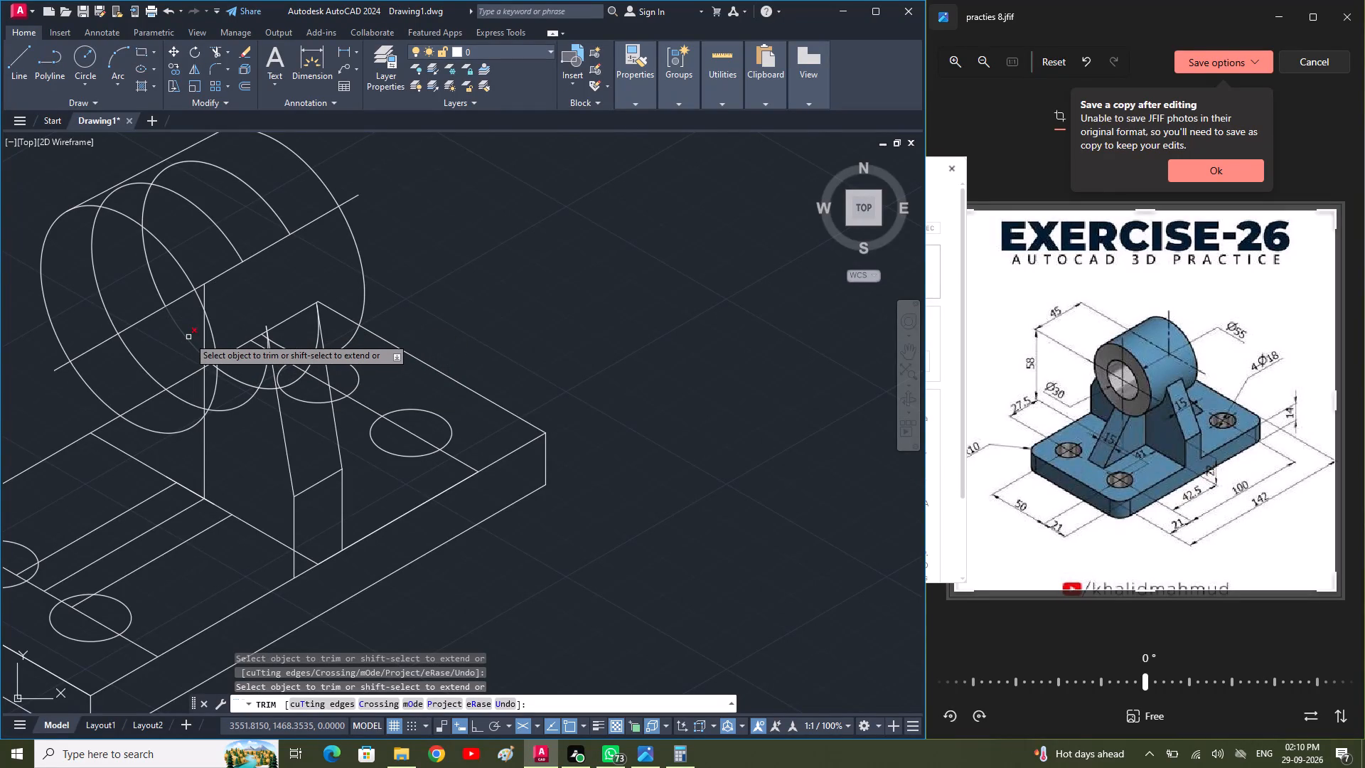
pyautogui.click(188, 337)
pyautogui.press('space')
# Trim both copies' remaining arcs above the axis and the near copy's lower arc between the axis and the plate's back edge.
pyautogui.press('space')
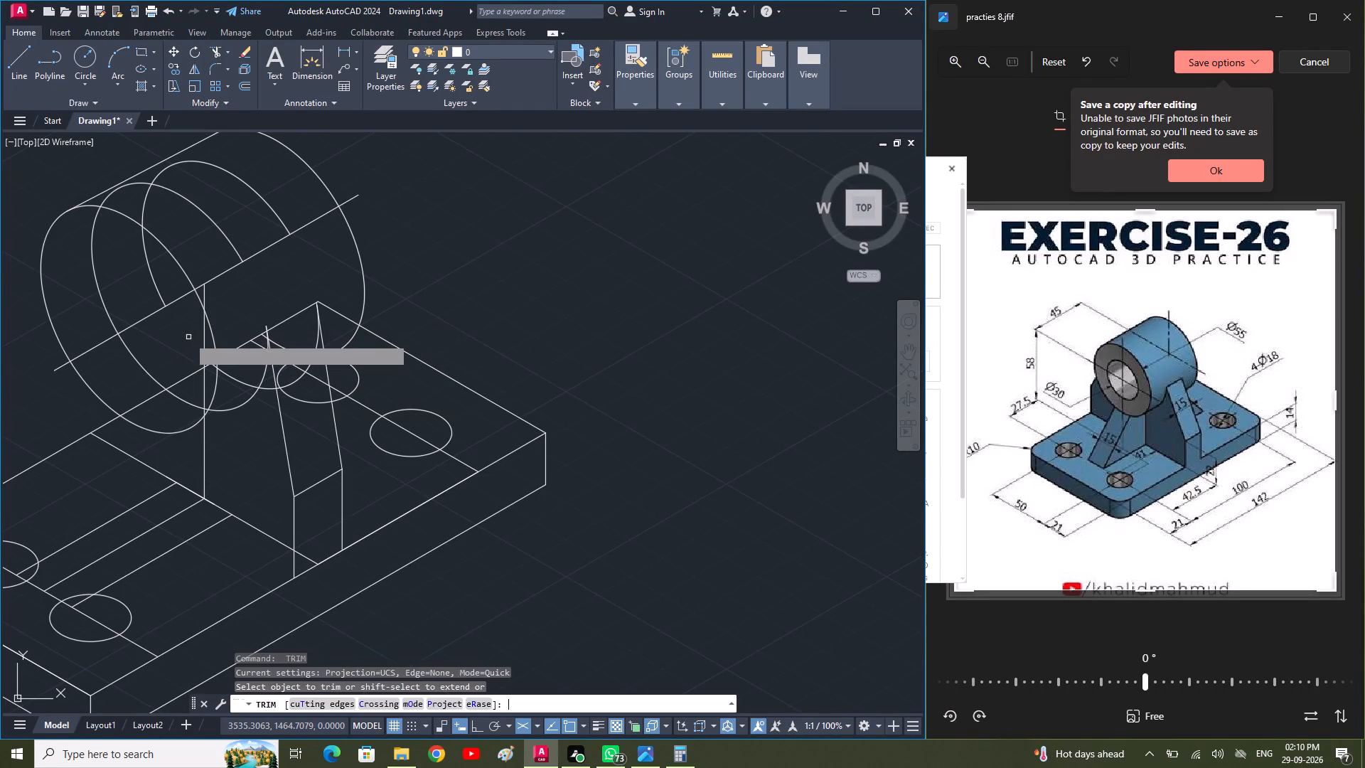
pyautogui.press('space')
pyautogui.moveTo(301, 196); pyautogui.dragTo(227, 222)
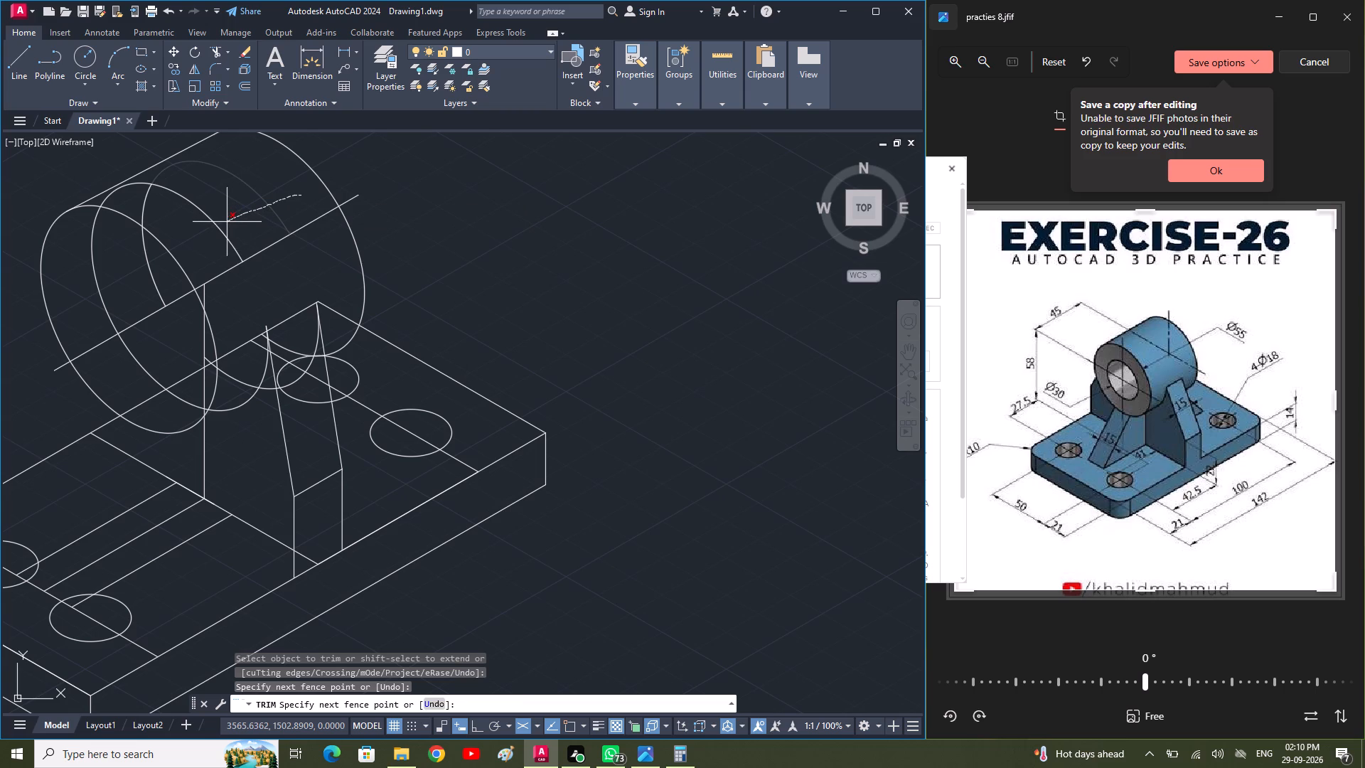
pyautogui.moveTo(227, 222); pyautogui.dragTo(203, 233)
pyautogui.moveTo(161, 194); pyautogui.dragTo(98, 204)
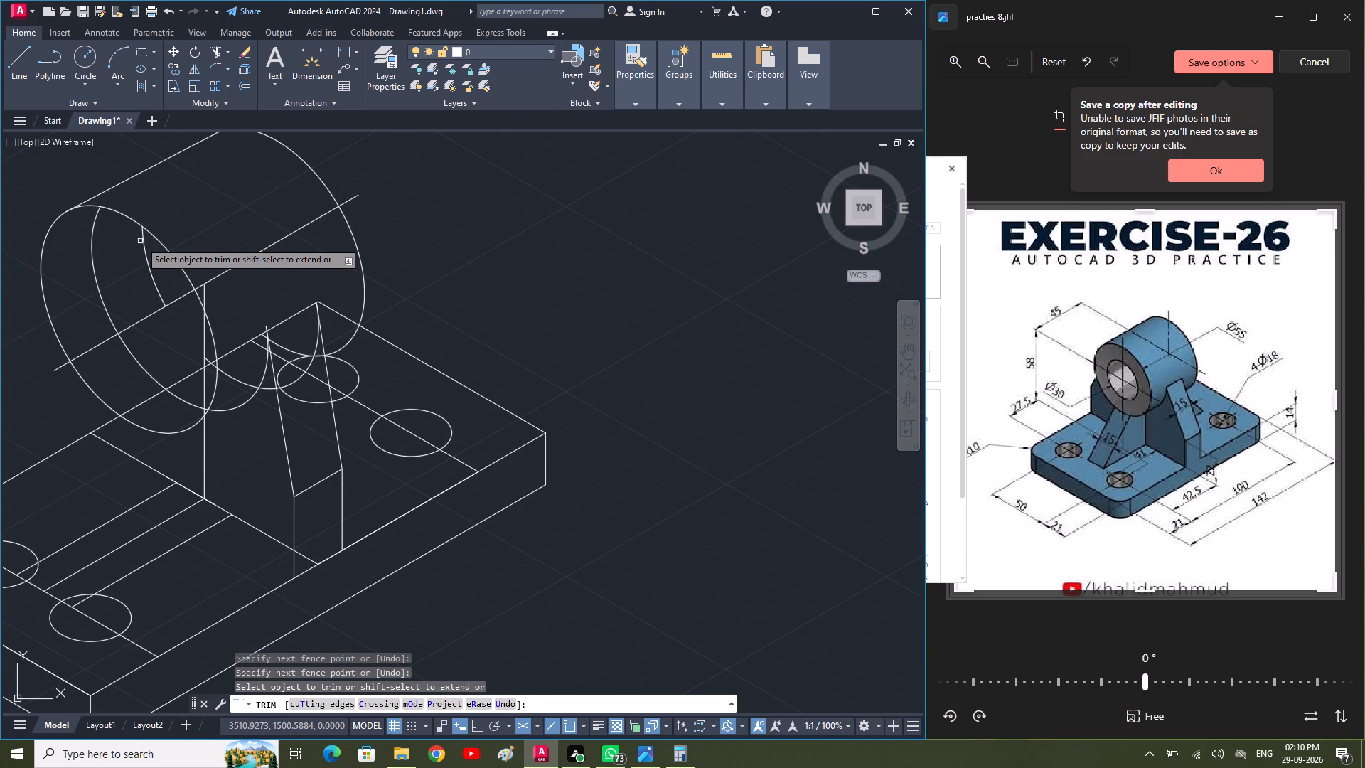
pyautogui.moveTo(142, 249); pyautogui.dragTo(90, 261)
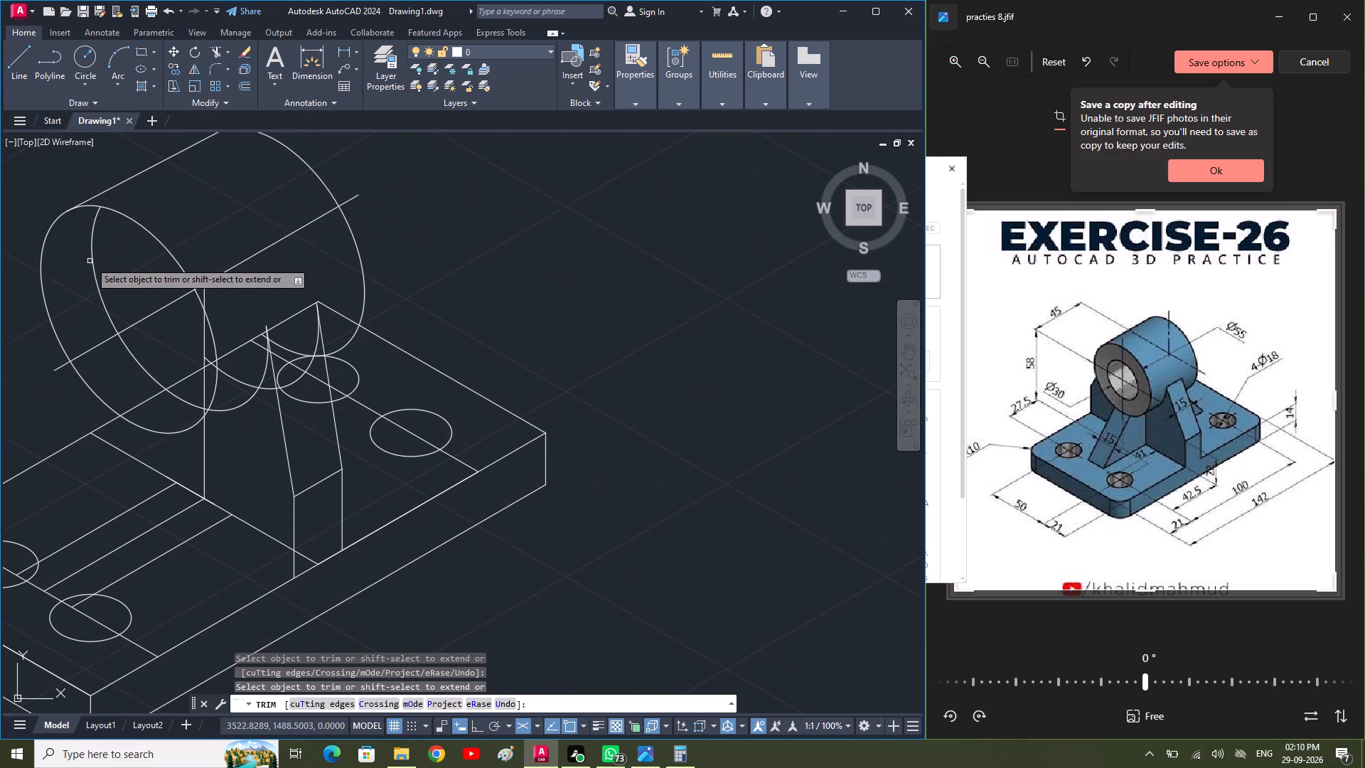
pyautogui.doubleClick(90, 261)
pyautogui.click(111, 259)
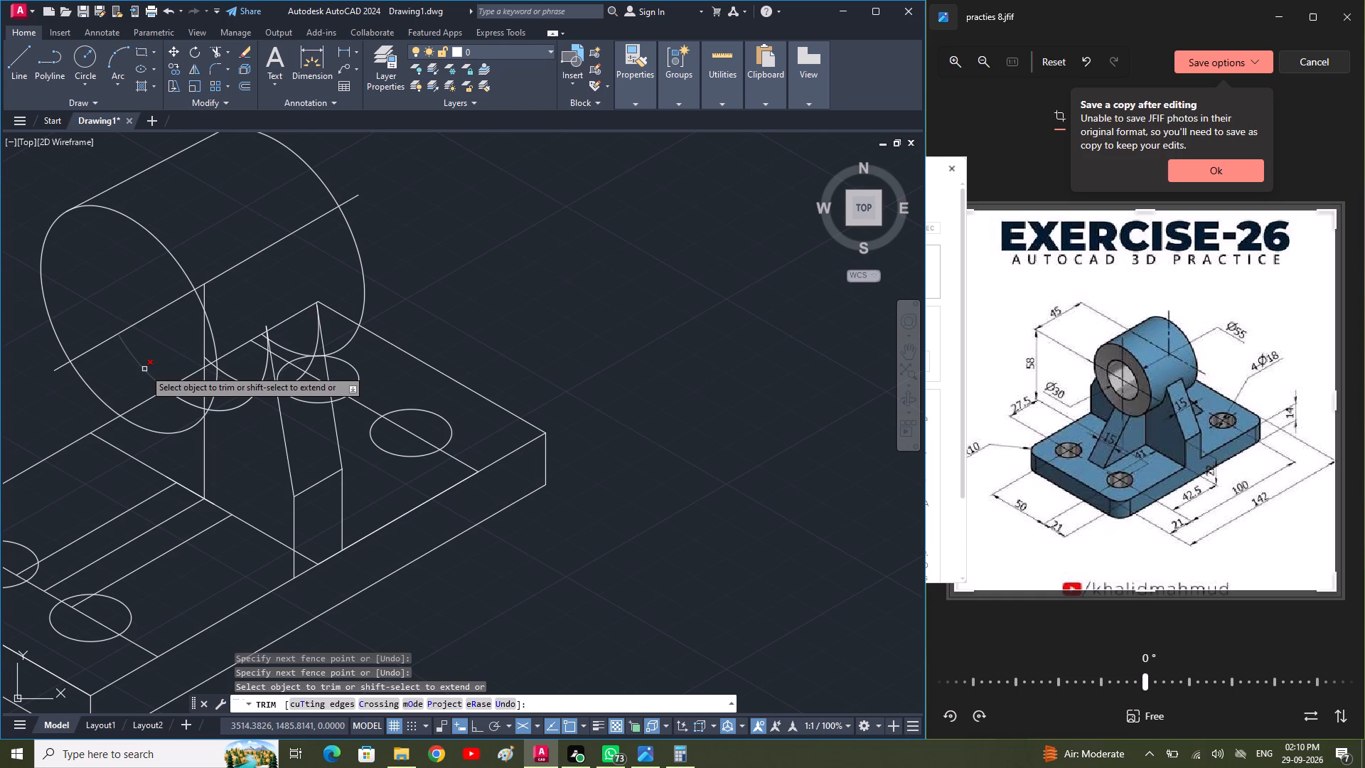
pyautogui.click(144, 369)
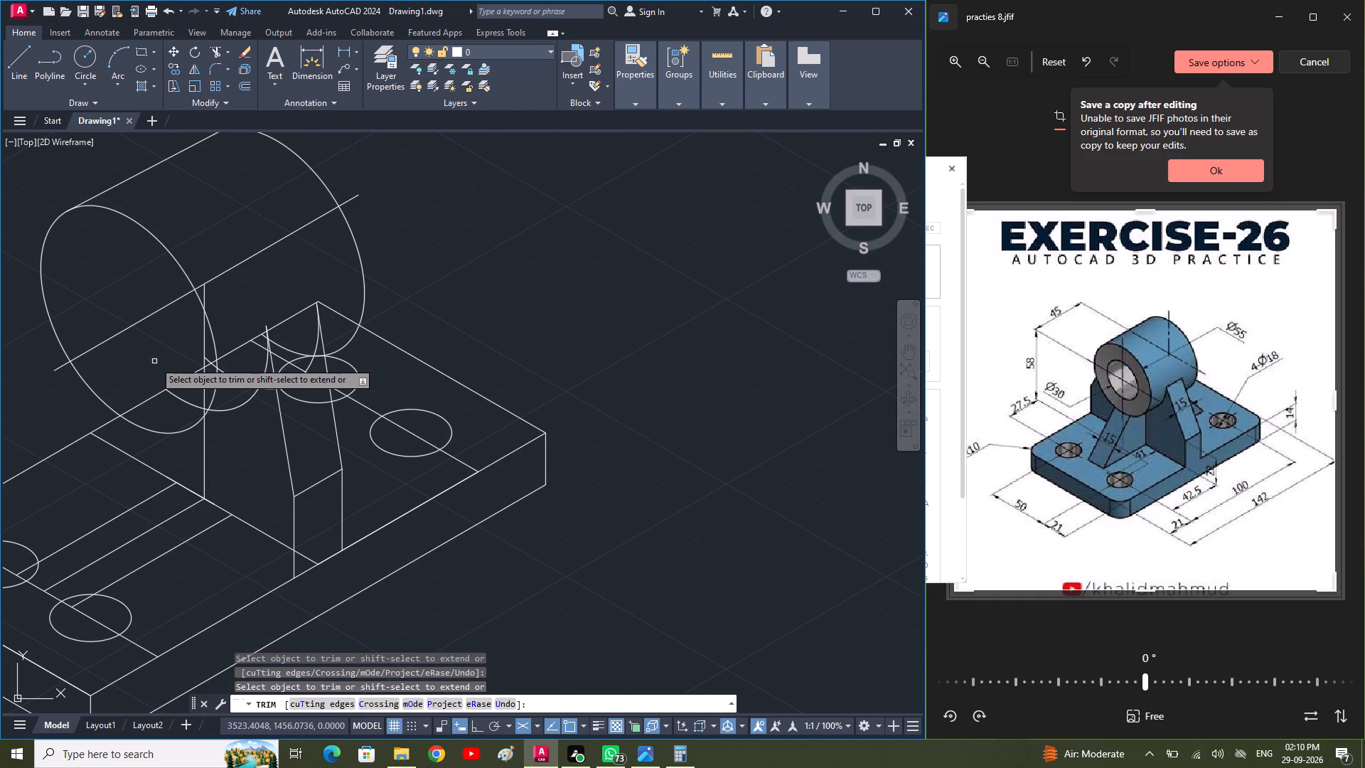
# Trim the vertical centre line's two pieces just below the axis and the far copy's short arc stub beside it.
pyautogui.click(205, 294)
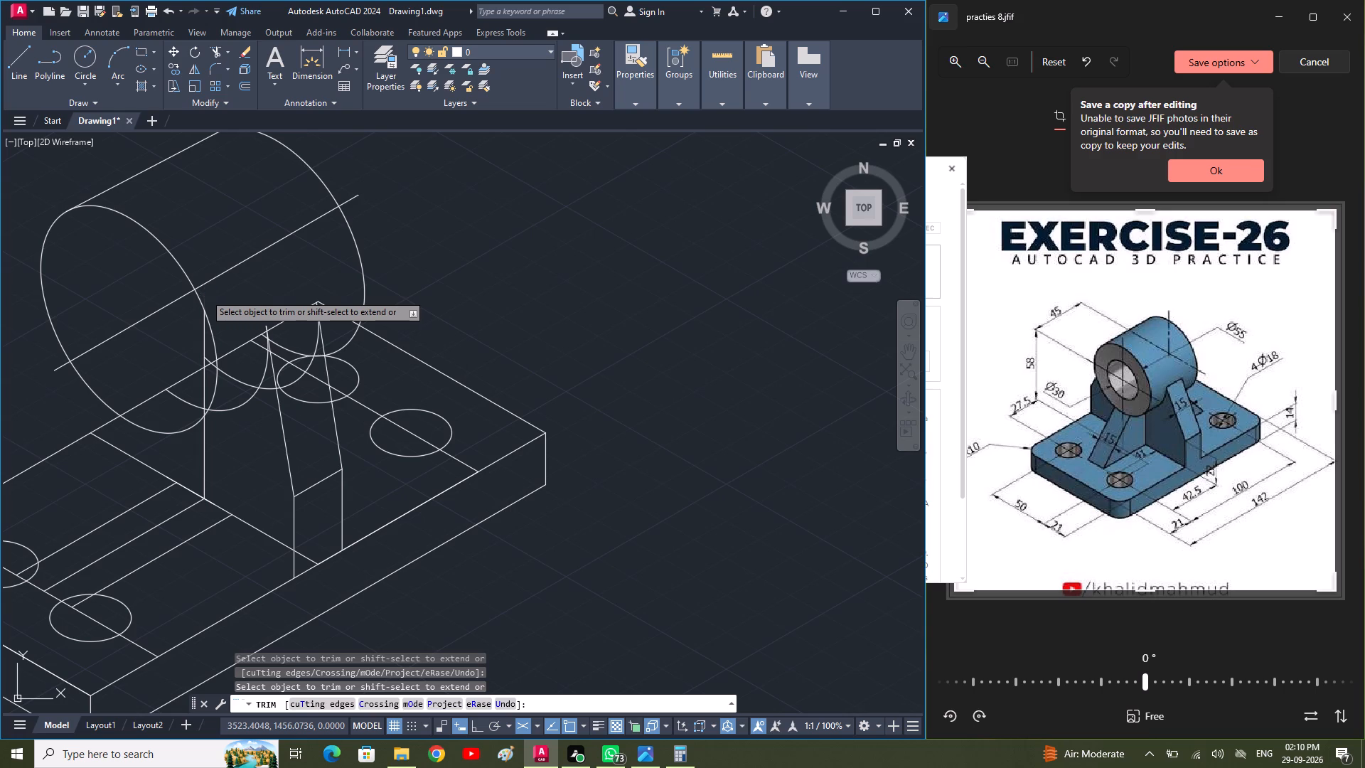
pyautogui.click(204, 340)
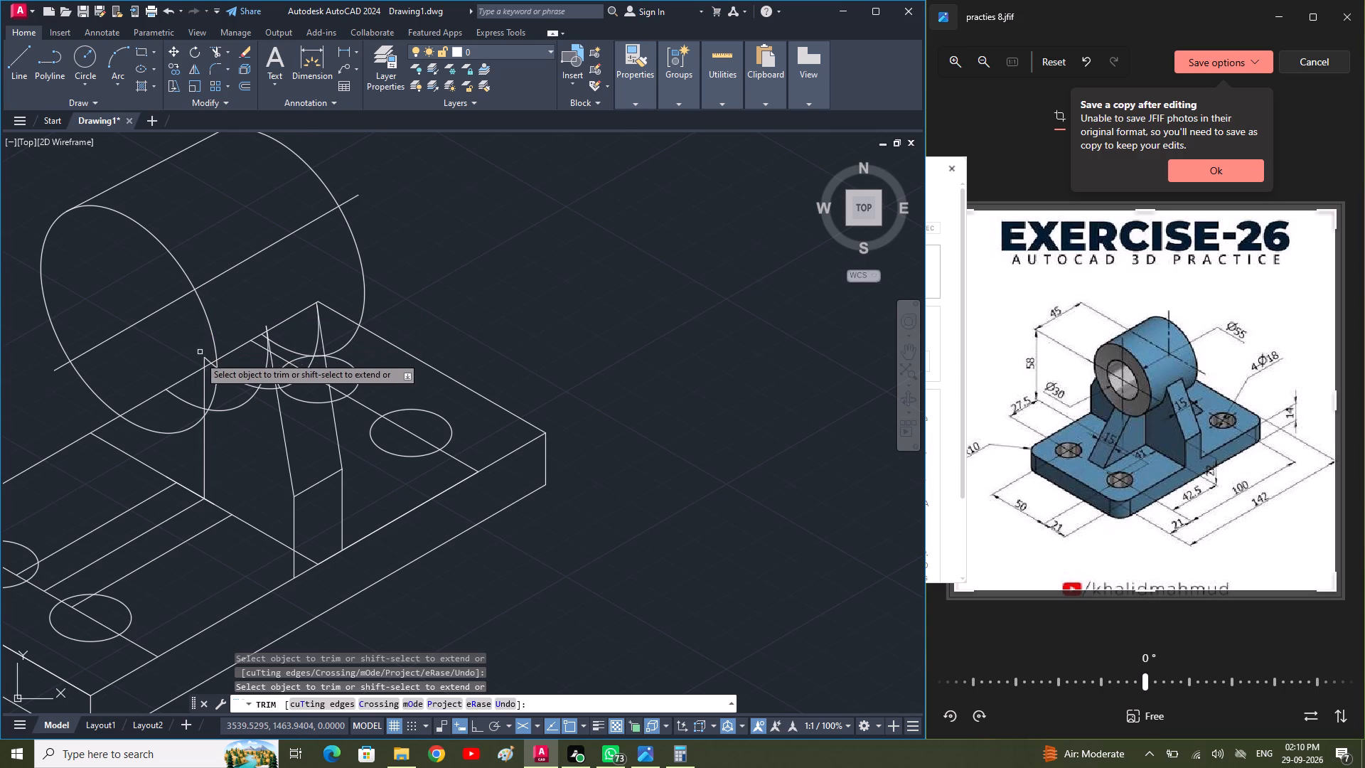
pyautogui.scroll(1, 198, 363)
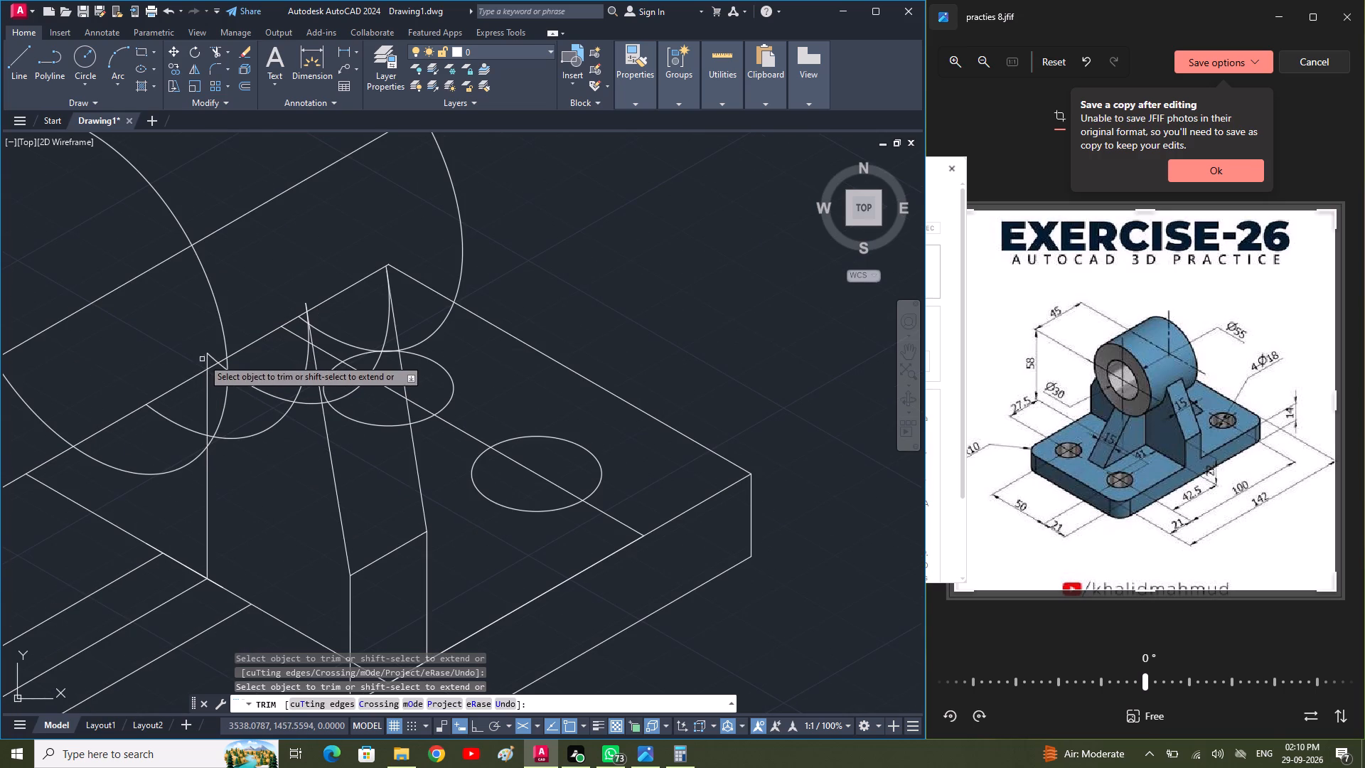
pyautogui.click(208, 356)
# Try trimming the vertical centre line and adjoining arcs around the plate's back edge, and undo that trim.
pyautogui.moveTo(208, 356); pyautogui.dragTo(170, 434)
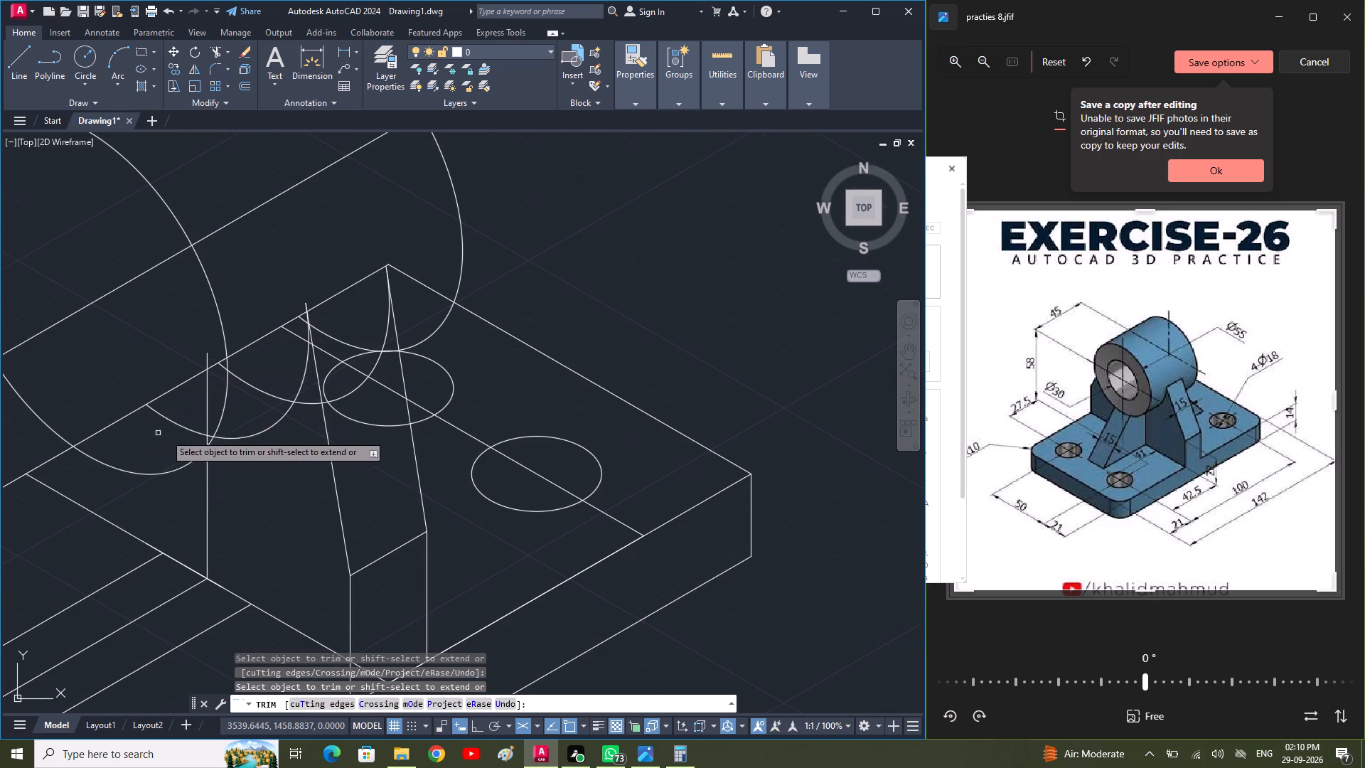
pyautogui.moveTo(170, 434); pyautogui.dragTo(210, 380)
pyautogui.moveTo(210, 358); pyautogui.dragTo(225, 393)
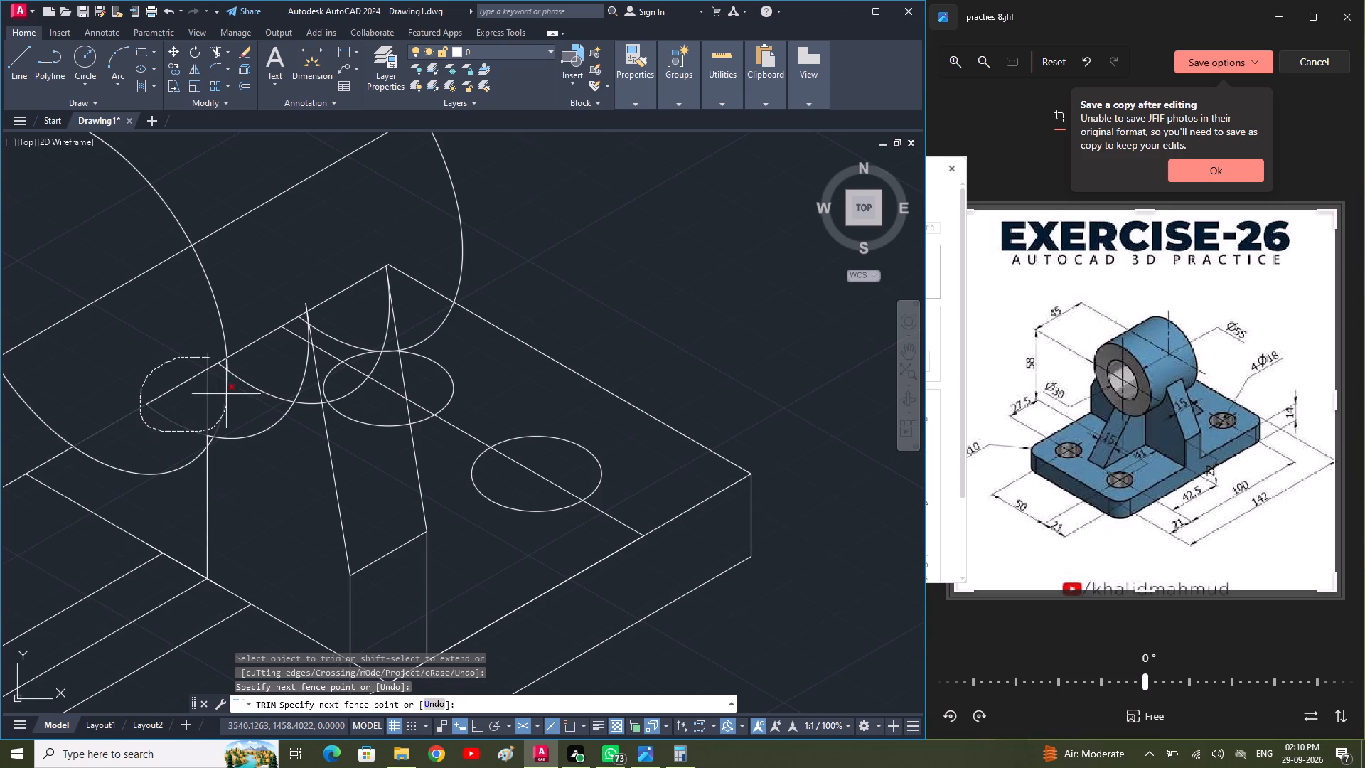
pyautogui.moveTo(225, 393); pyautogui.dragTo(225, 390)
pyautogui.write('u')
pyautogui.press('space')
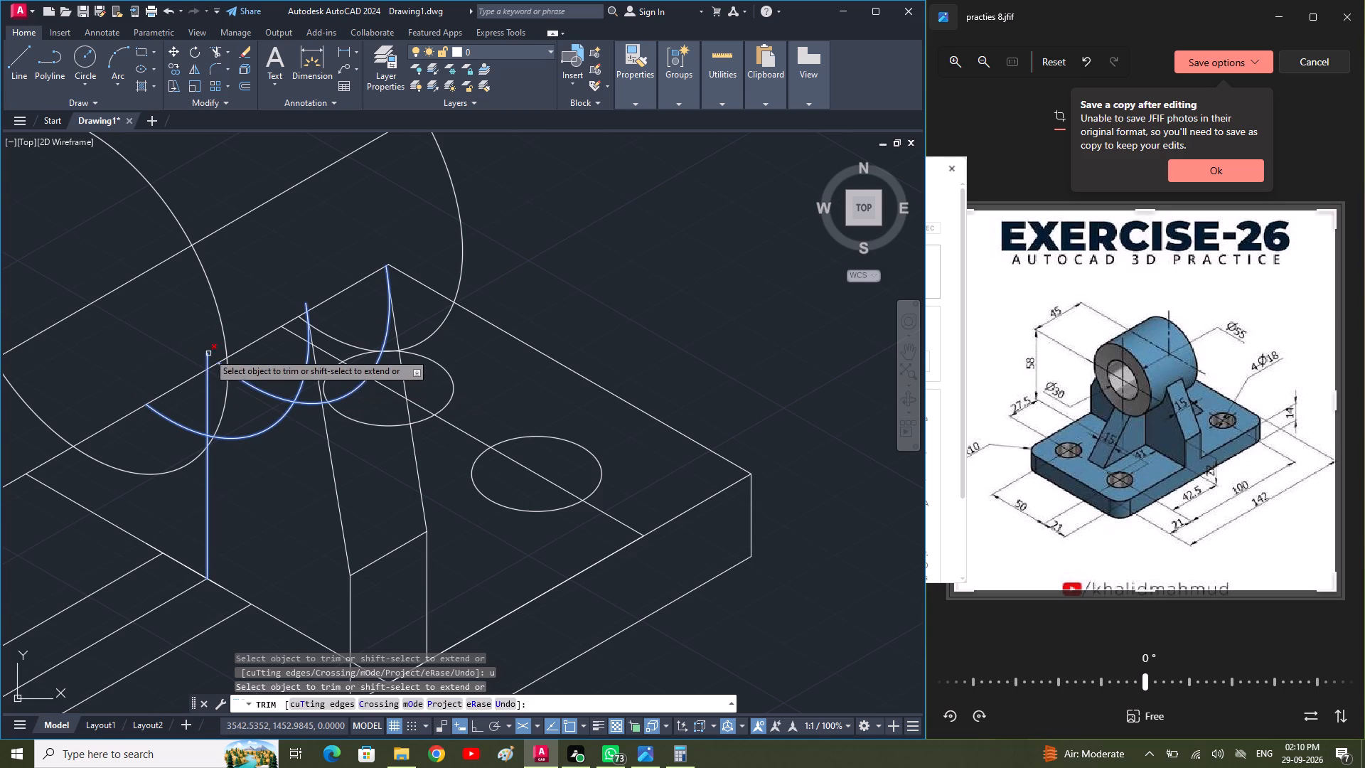
# Trim the plate's back edge from the vertical centre line to the far end circle, plus the arc and centre-line pieces meeting it.
pyautogui.moveTo(208, 346); pyautogui.dragTo(164, 410)
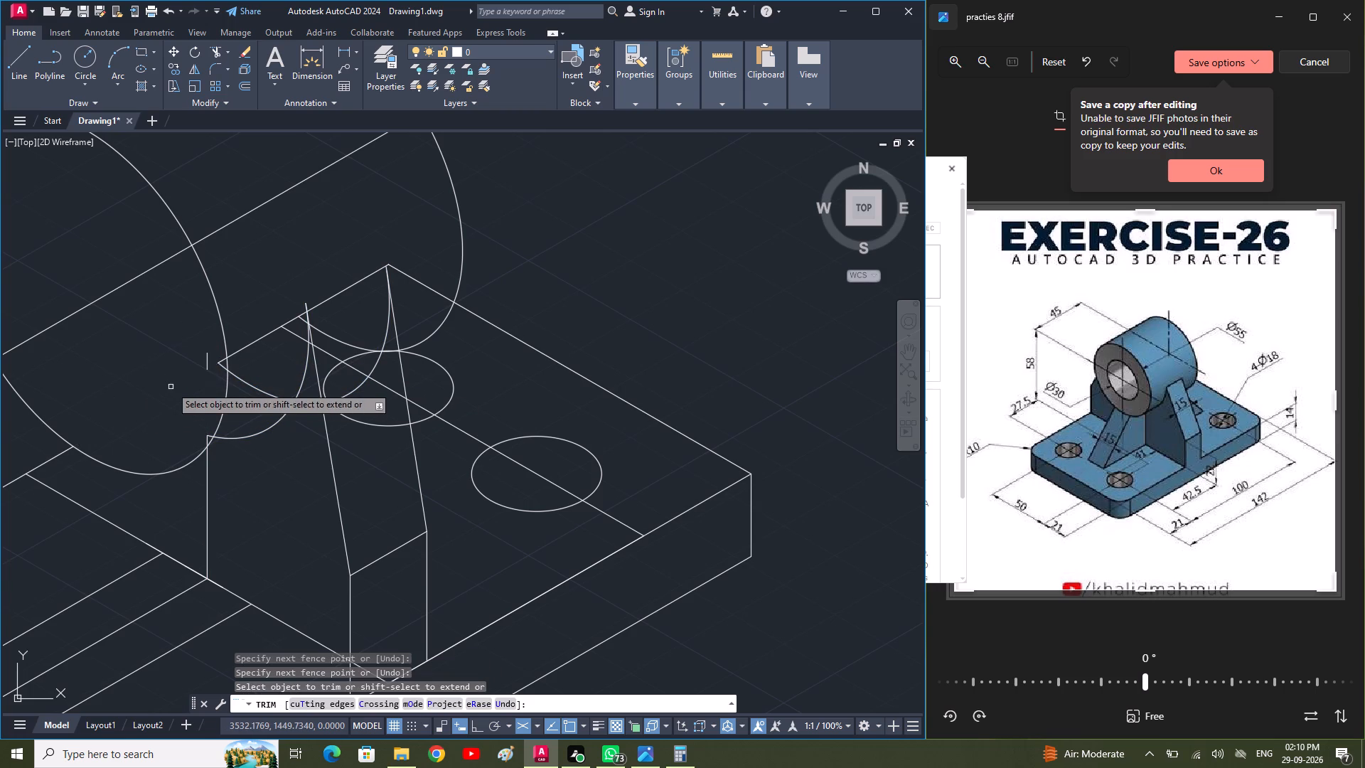
pyautogui.scroll(1, 191, 376)
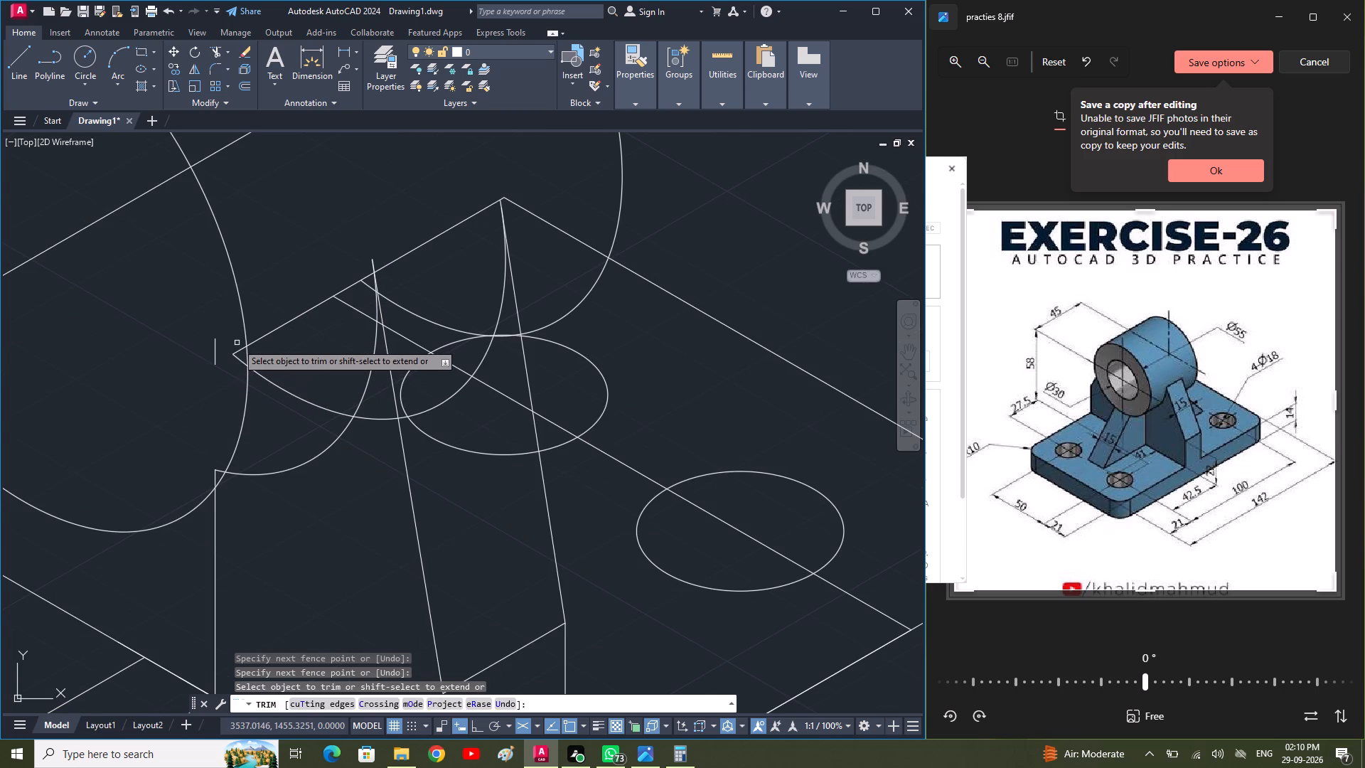
pyautogui.moveTo(237, 343); pyautogui.dragTo(235, 370)
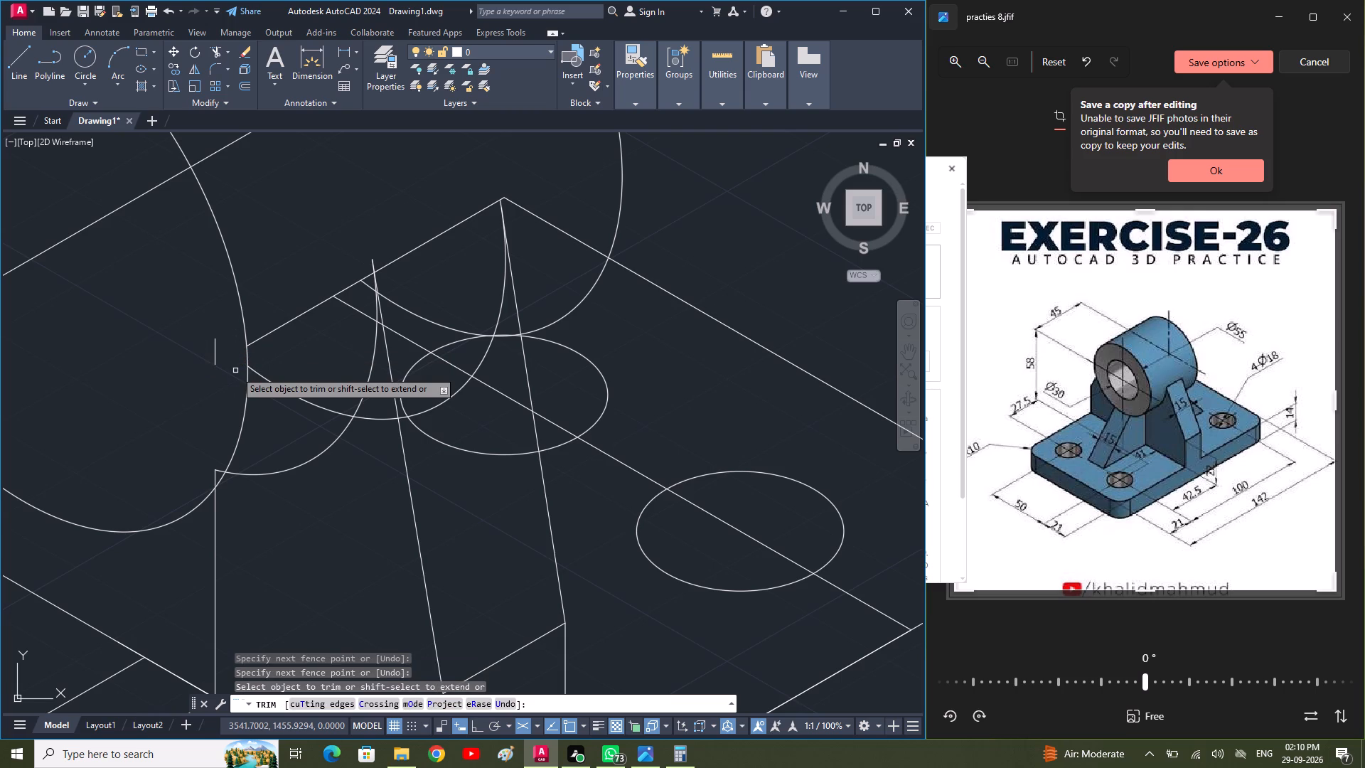
pyautogui.moveTo(341, 237); pyautogui.dragTo(328, 336)
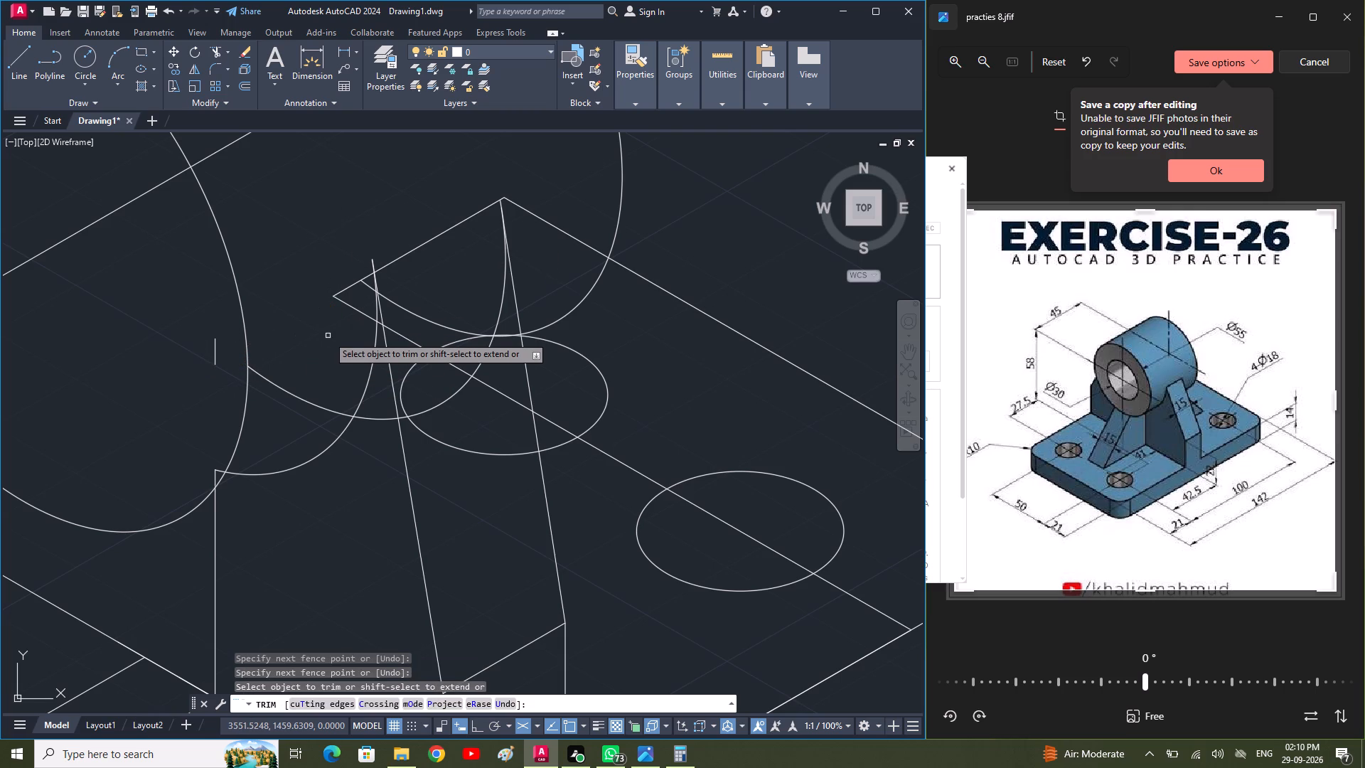
pyautogui.moveTo(353, 253); pyautogui.dragTo(357, 276)
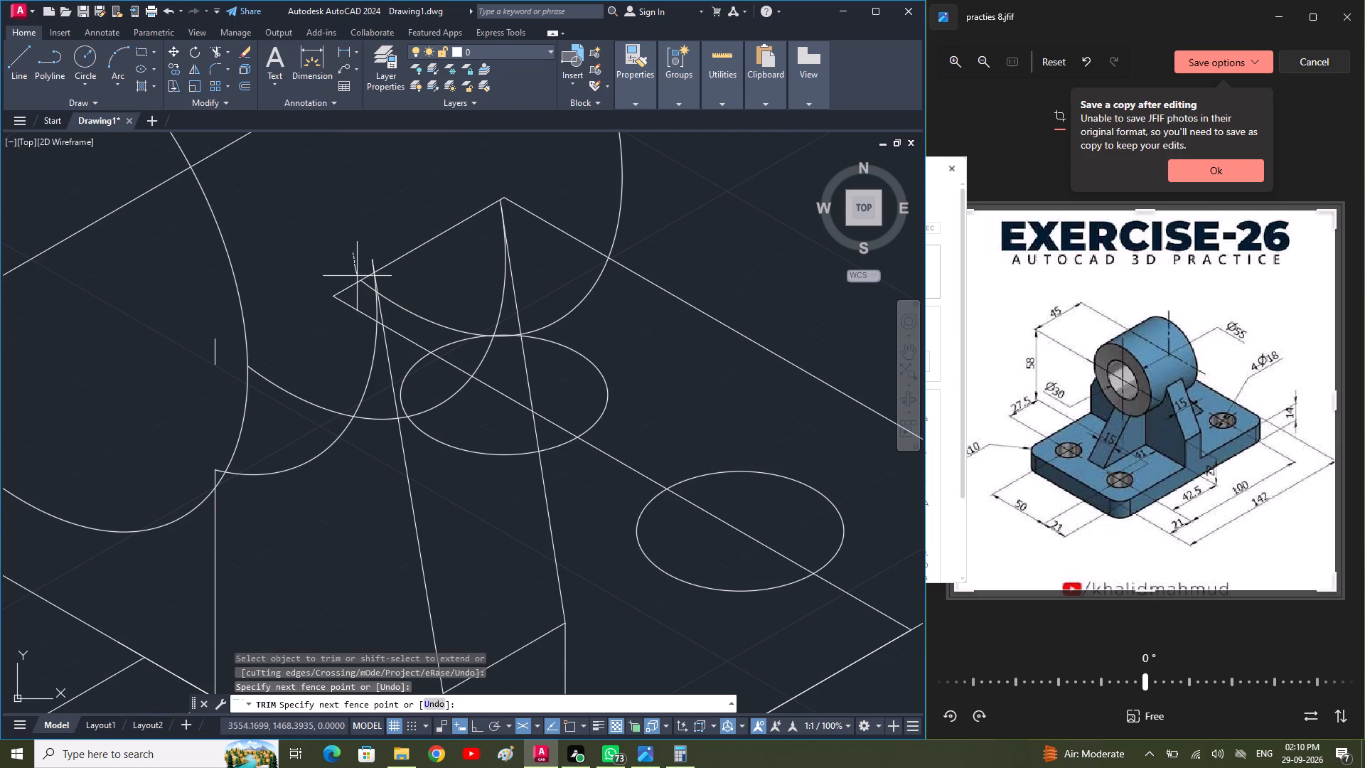
pyautogui.moveTo(357, 276); pyautogui.dragTo(350, 350)
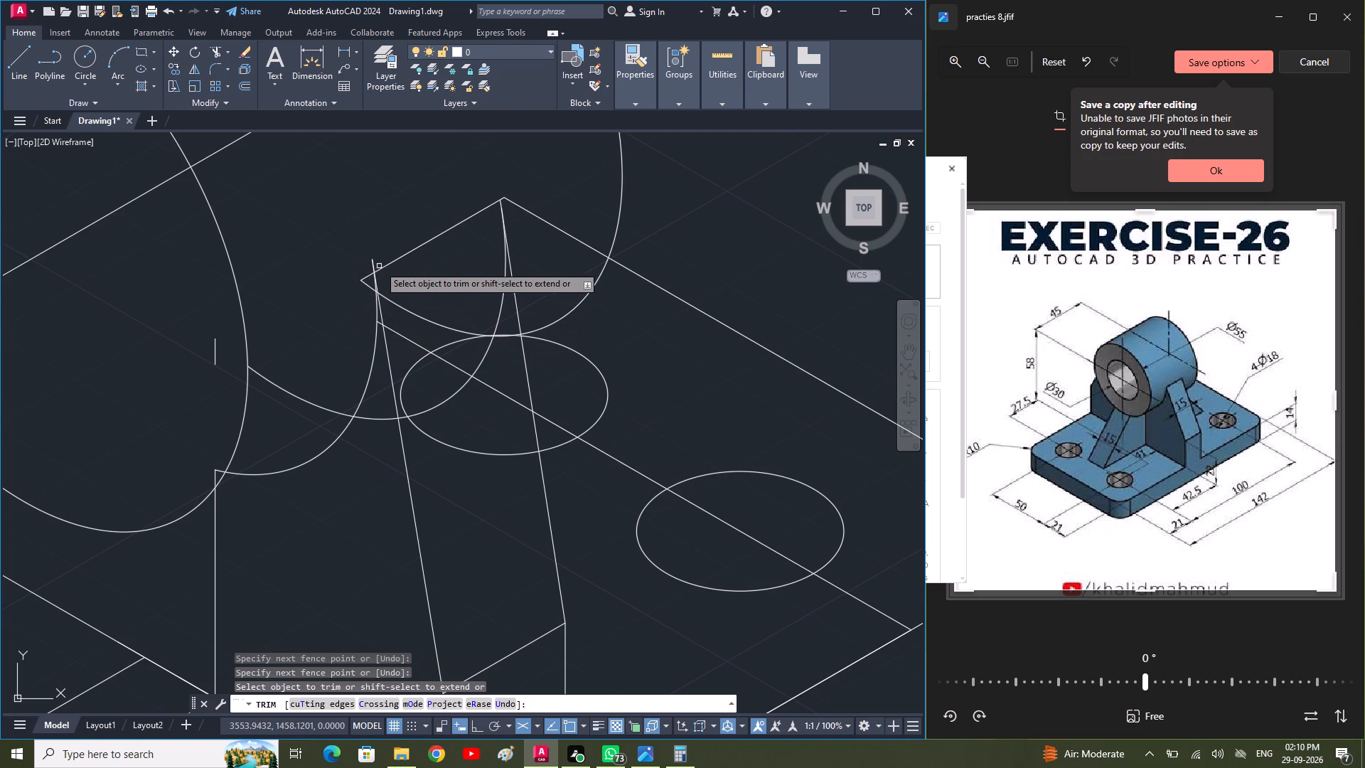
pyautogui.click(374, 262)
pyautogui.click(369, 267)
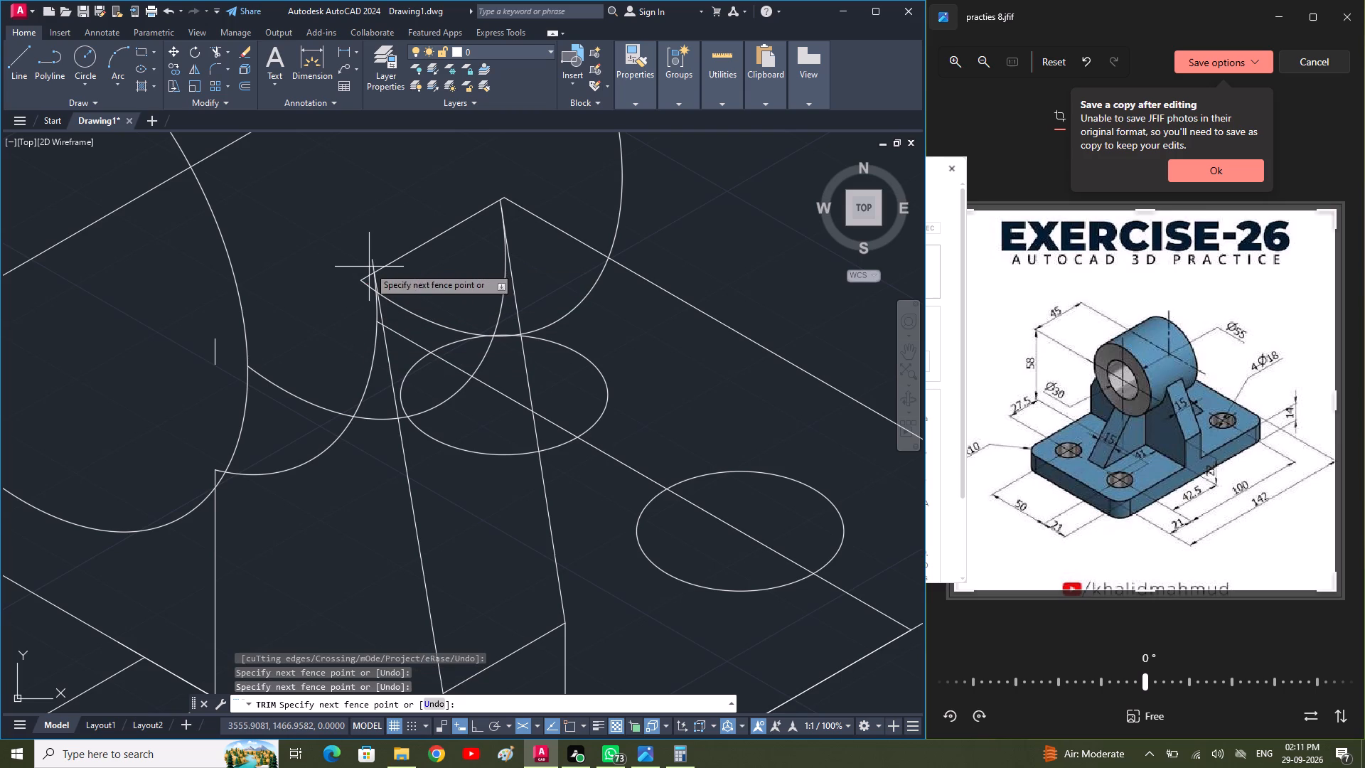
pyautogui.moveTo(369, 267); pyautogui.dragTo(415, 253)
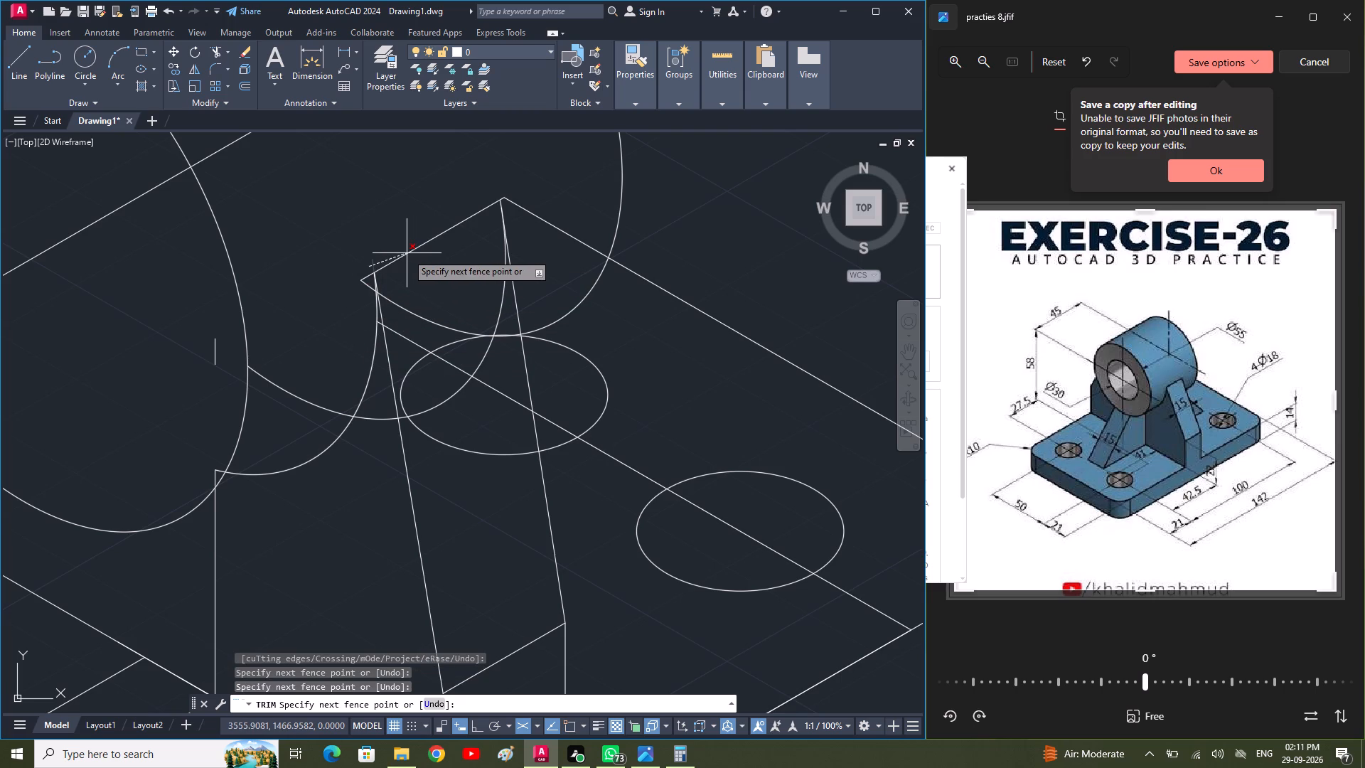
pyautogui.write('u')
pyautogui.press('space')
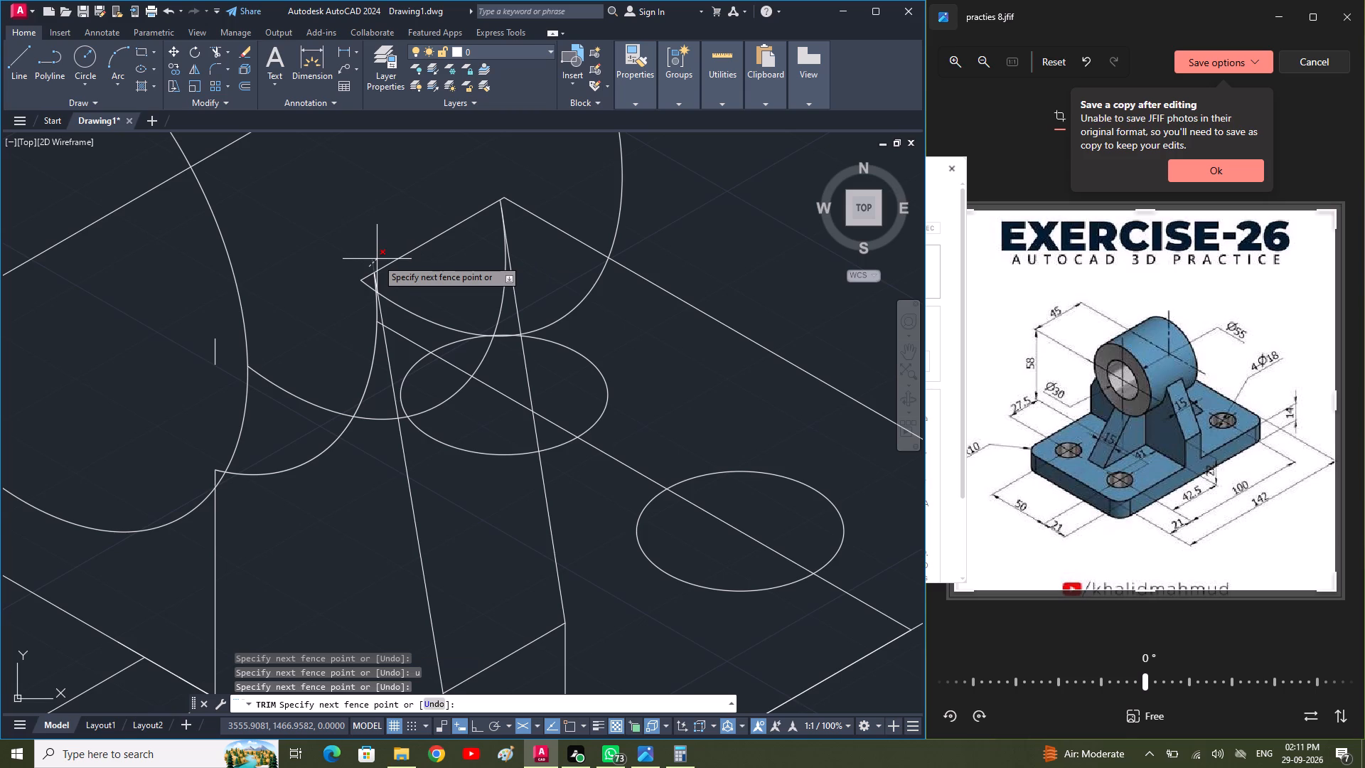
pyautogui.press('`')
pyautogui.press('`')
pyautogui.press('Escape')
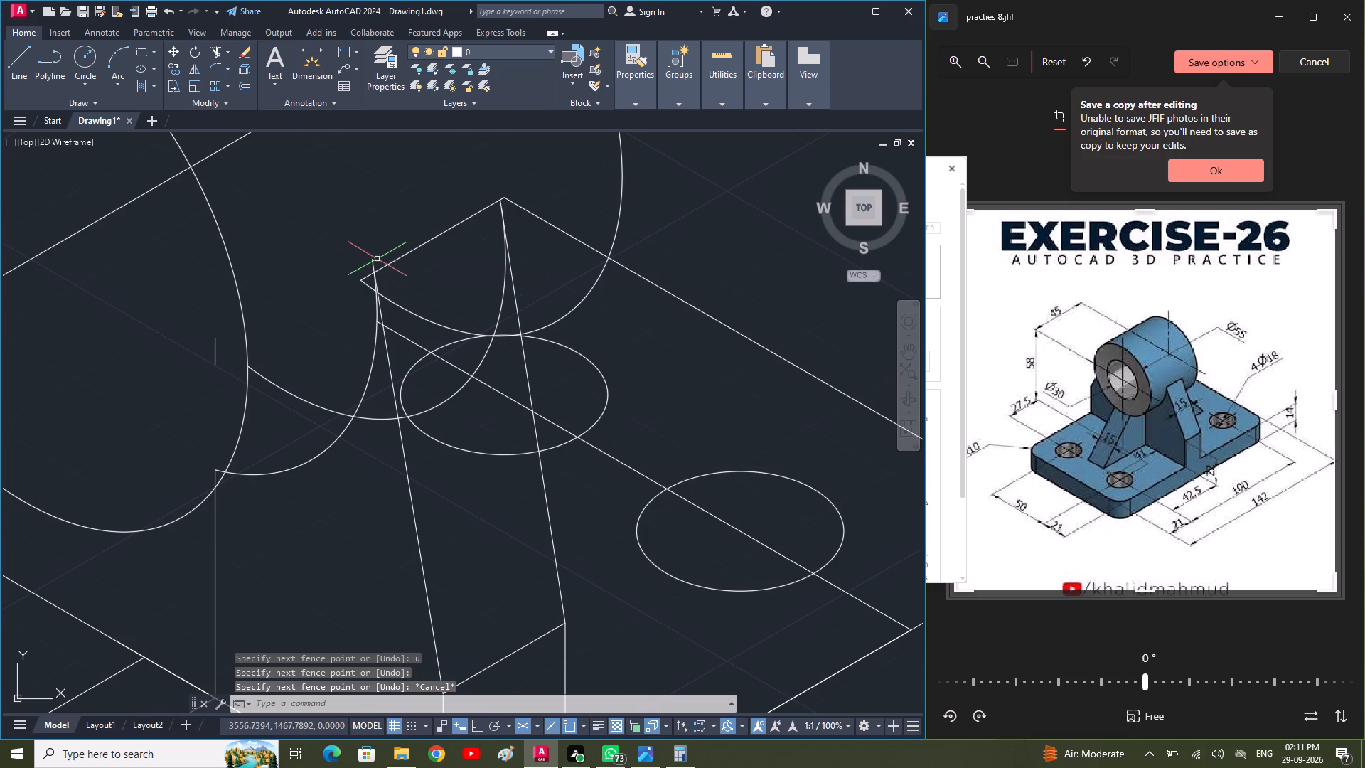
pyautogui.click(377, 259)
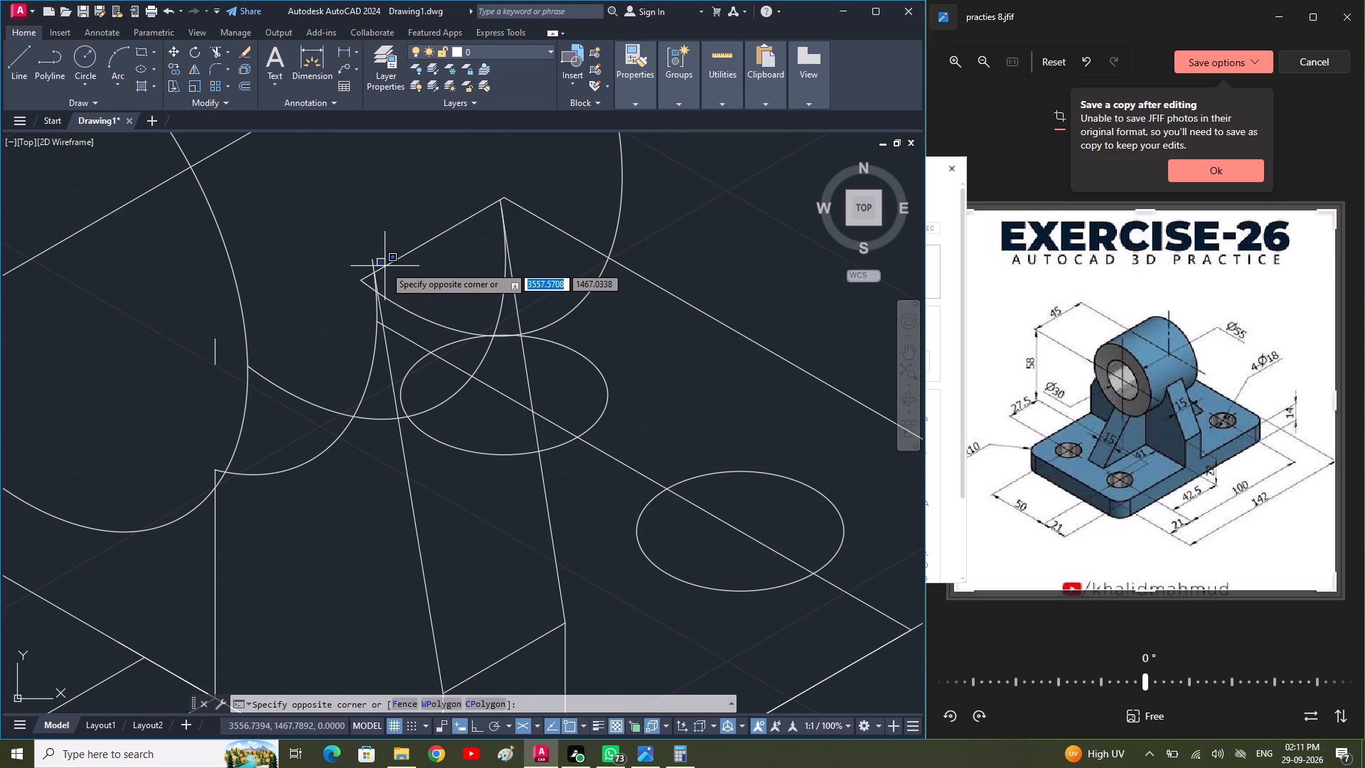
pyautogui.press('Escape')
# Trim the overshoots at the rib's near top corner and the far end circle's arc between the rib's two slanted edges.
pyautogui.write('tr')
pyautogui.press('space')
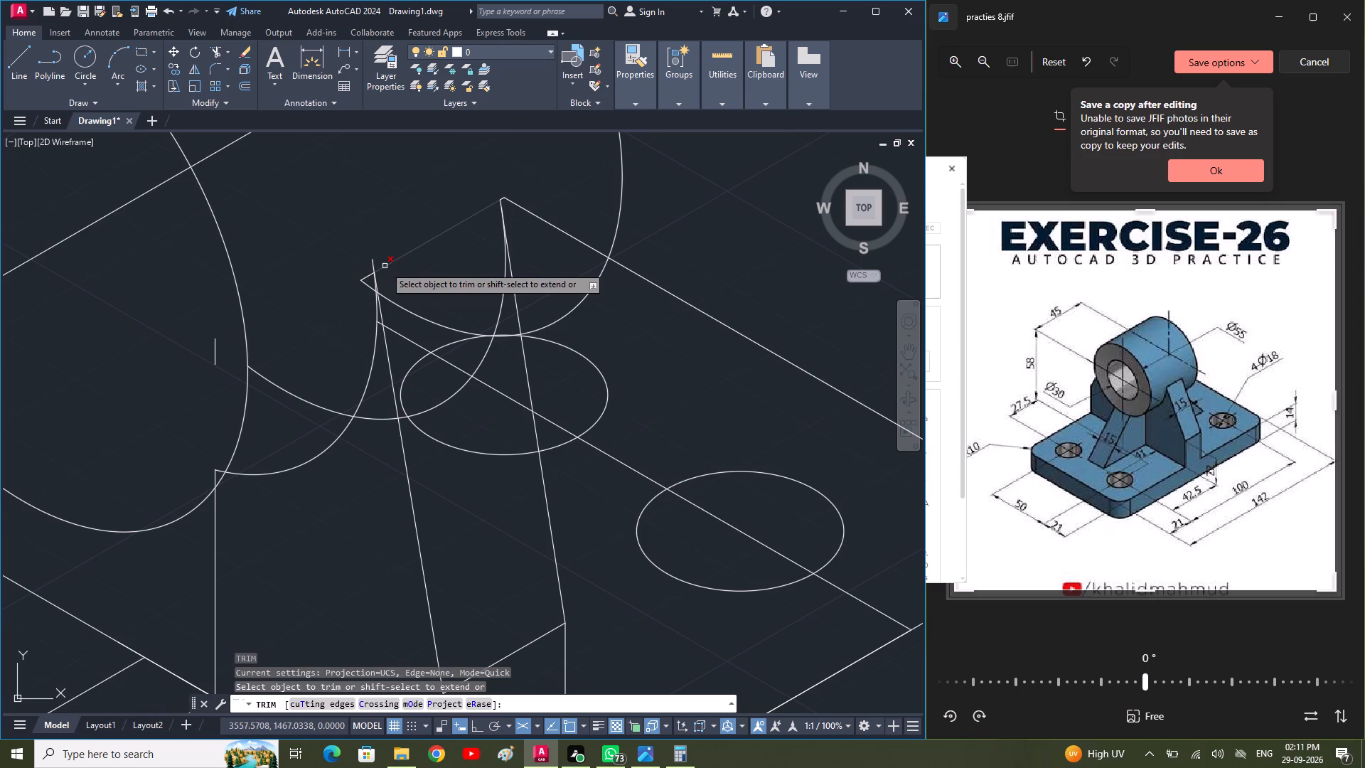
pyautogui.click(373, 266)
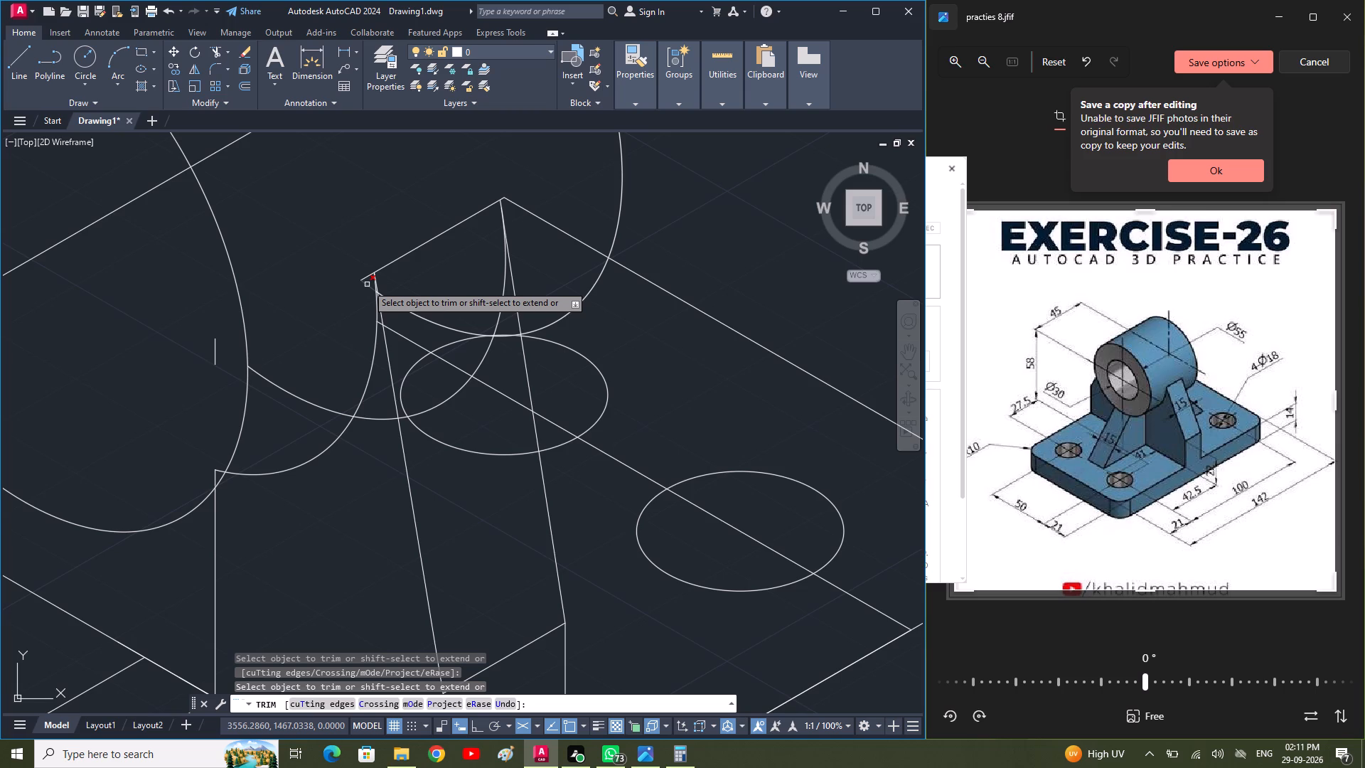
pyautogui.click(367, 284)
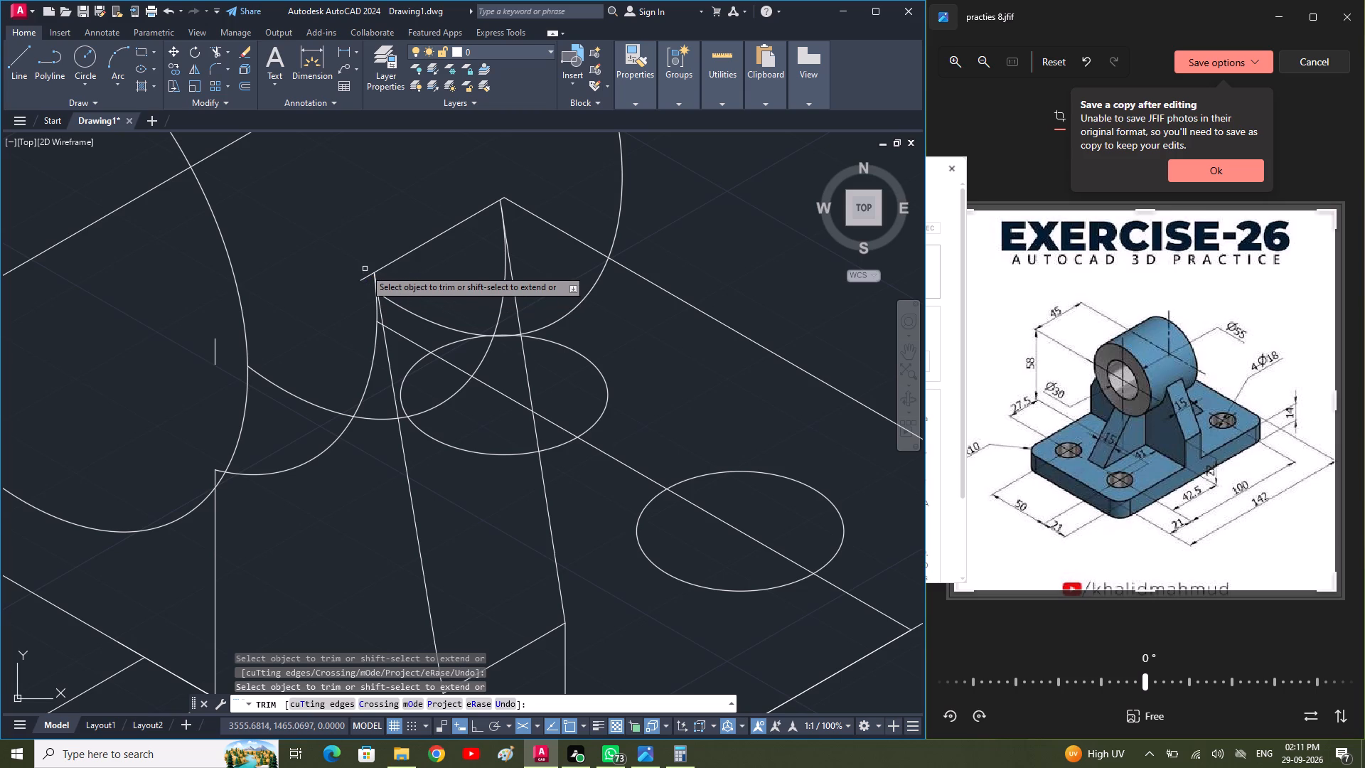
pyautogui.click(368, 274)
pyautogui.click(399, 302)
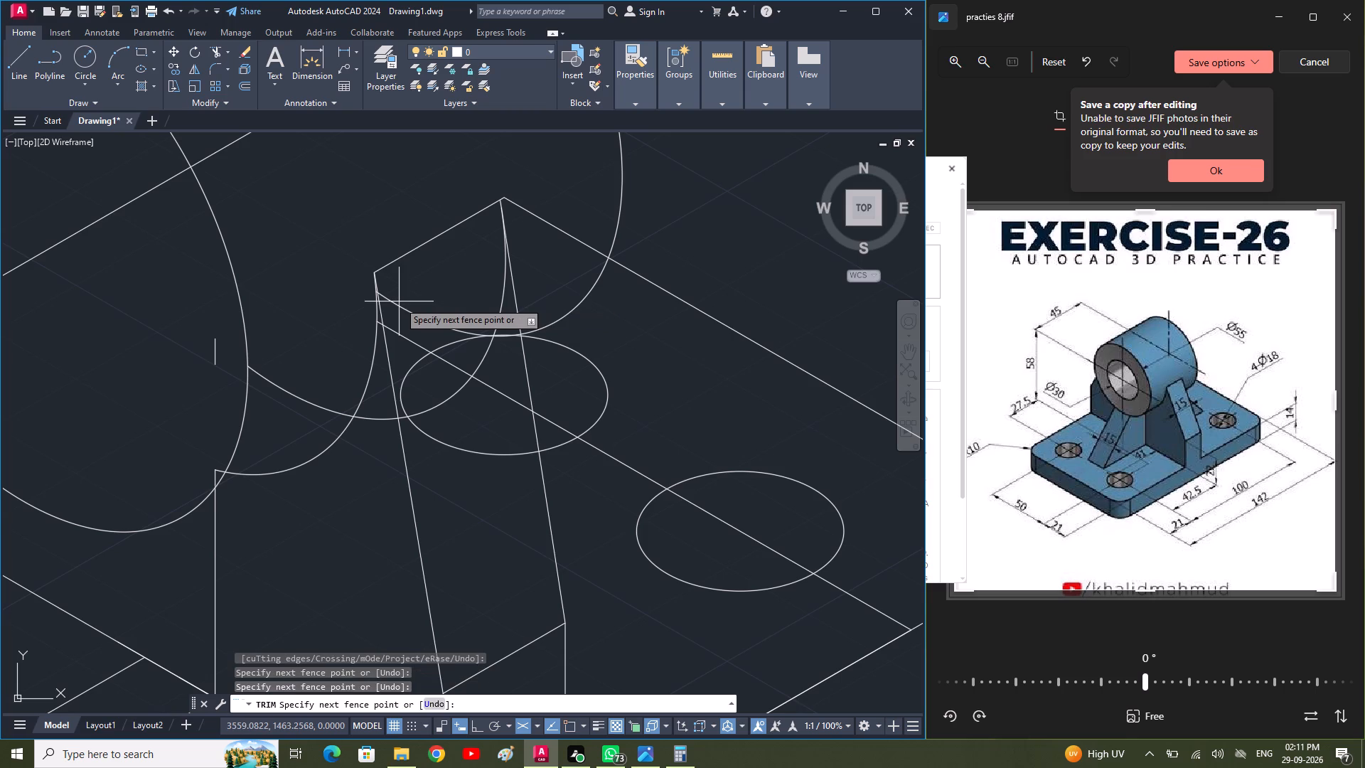
pyautogui.click(402, 312)
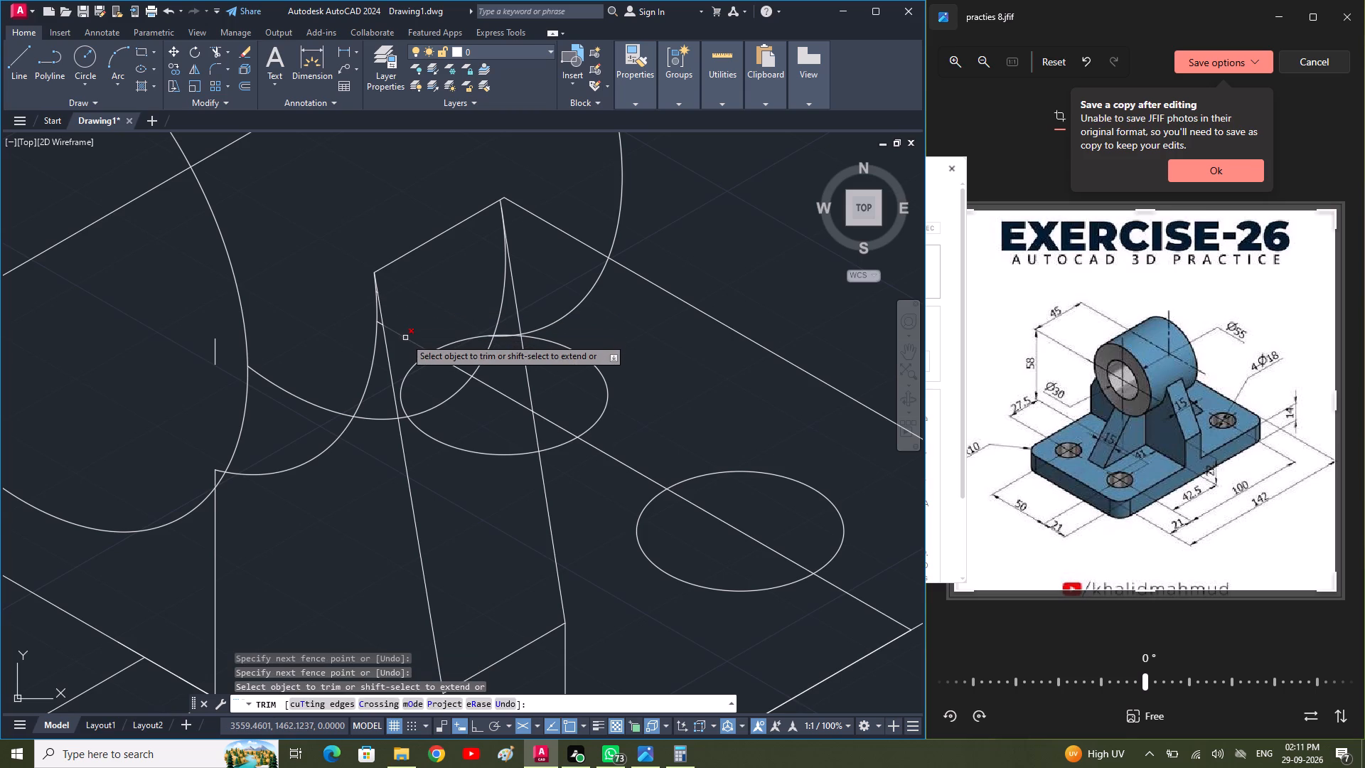
# Trim the hole centre line between the rib's near edge and the hole, plus the two slivers between that edge and the arc.
pyautogui.click(405, 338)
pyautogui.scroll(2, 370, 330)
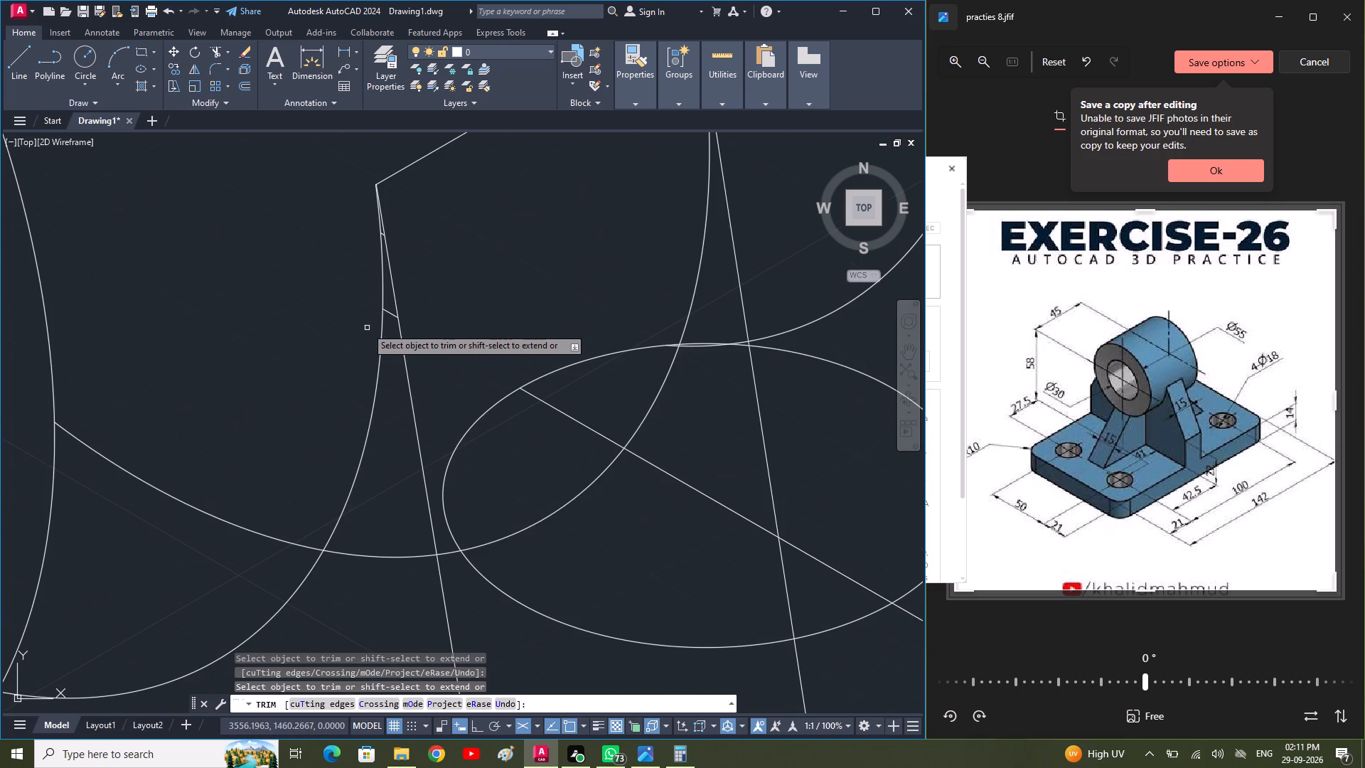
pyautogui.click(390, 316)
pyautogui.scroll(2, 394, 284)
pyautogui.moveTo(394, 284); pyautogui.dragTo(459, 437, button='middle')
pyautogui.scroll(2, 426, 335)
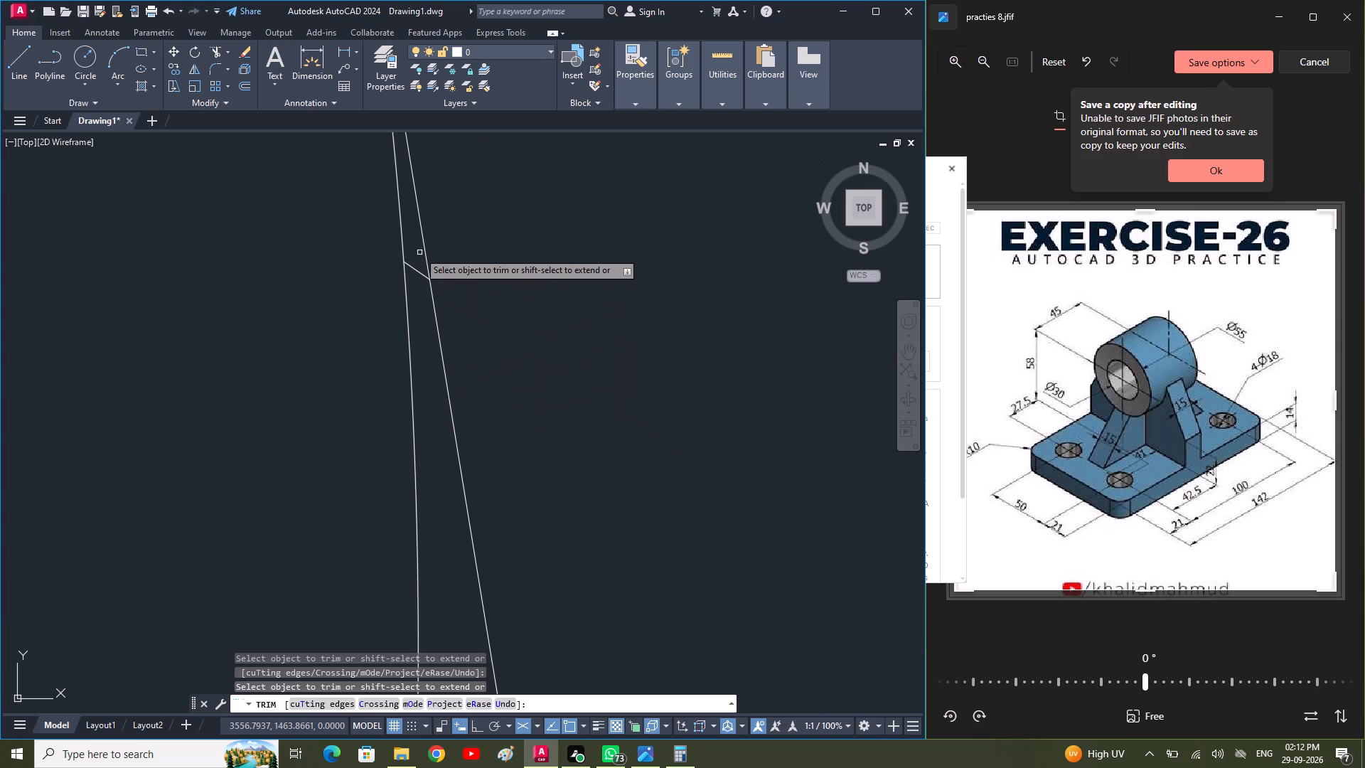
pyautogui.click(415, 271)
# Trim the plate's short back edge between the rib's far top corner and the far end circle, including the corner stub.
pyautogui.scroll(-4, 415, 271)
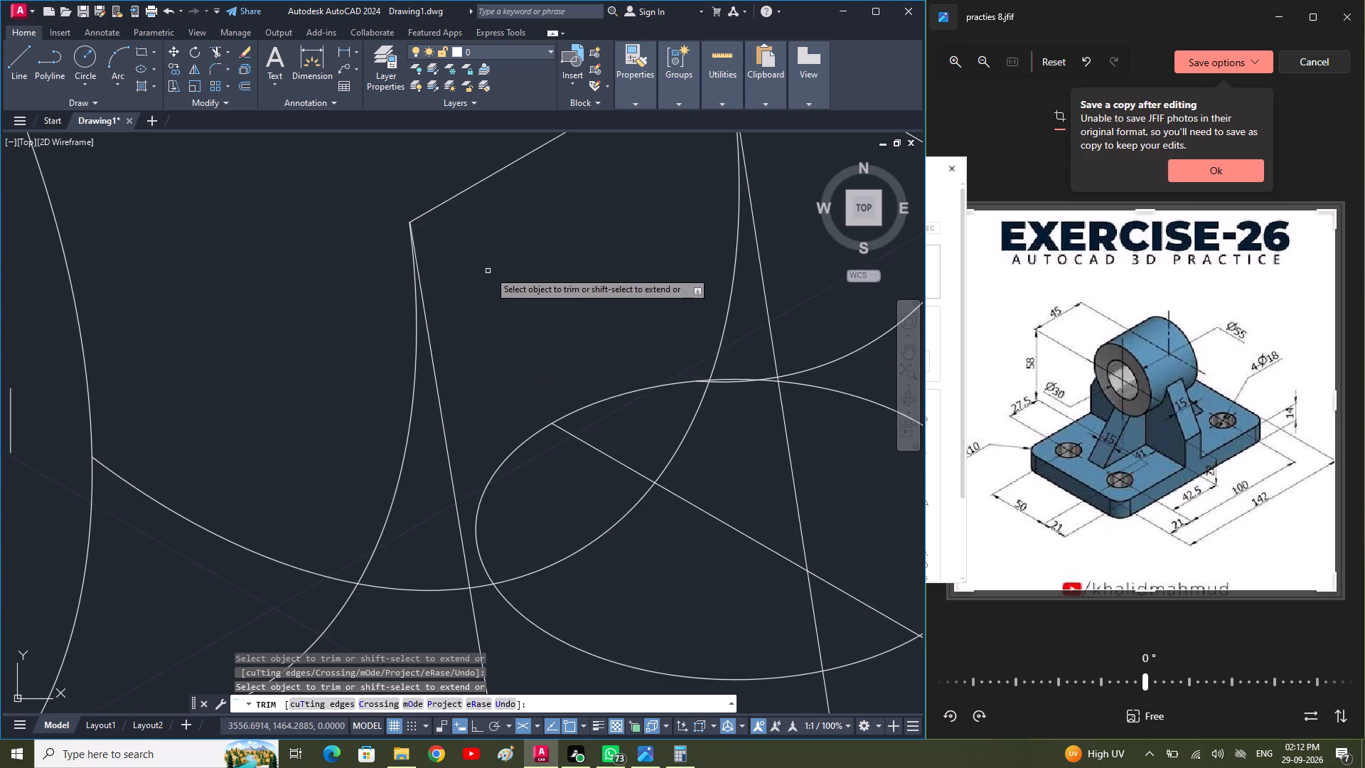
pyautogui.scroll(-2, 511, 282)
pyautogui.moveTo(537, 304); pyautogui.dragTo(424, 330, button='middle')
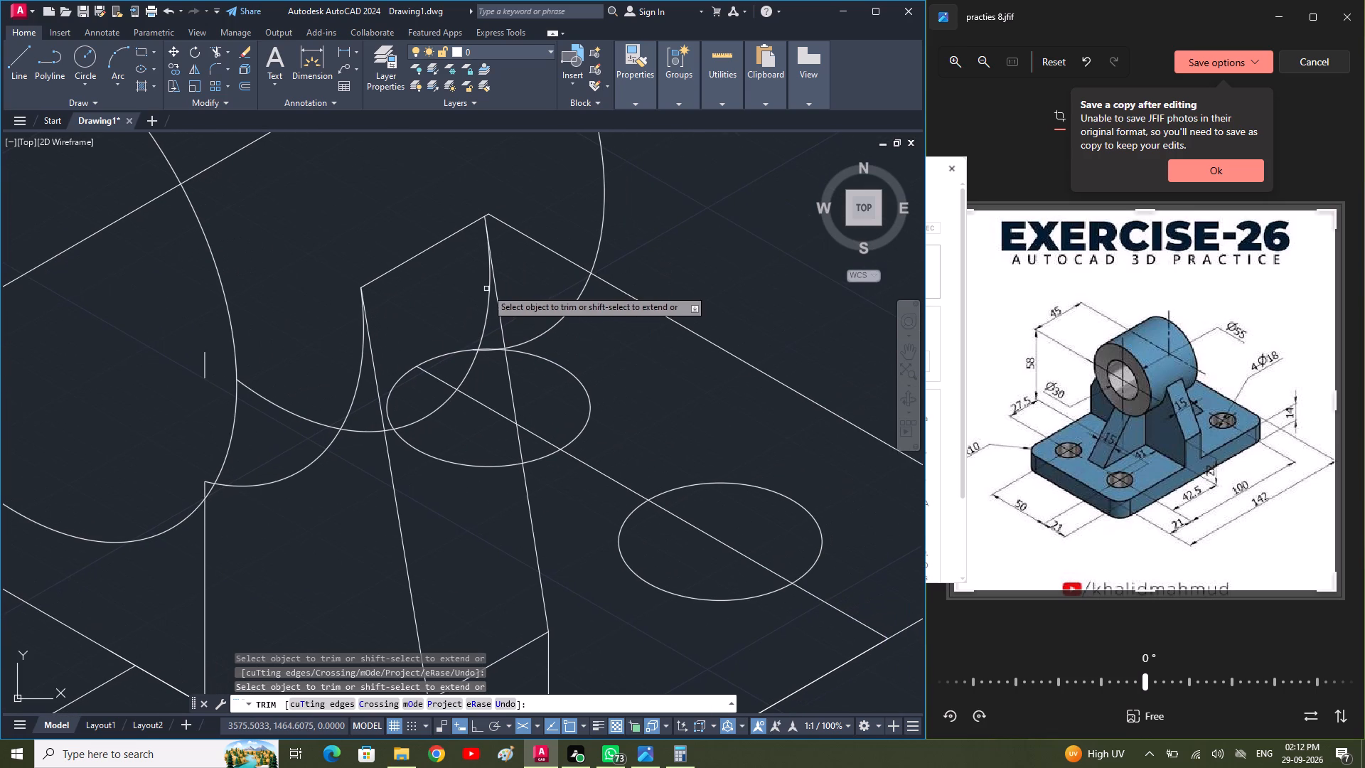
pyautogui.moveTo(514, 212); pyautogui.dragTo(515, 250)
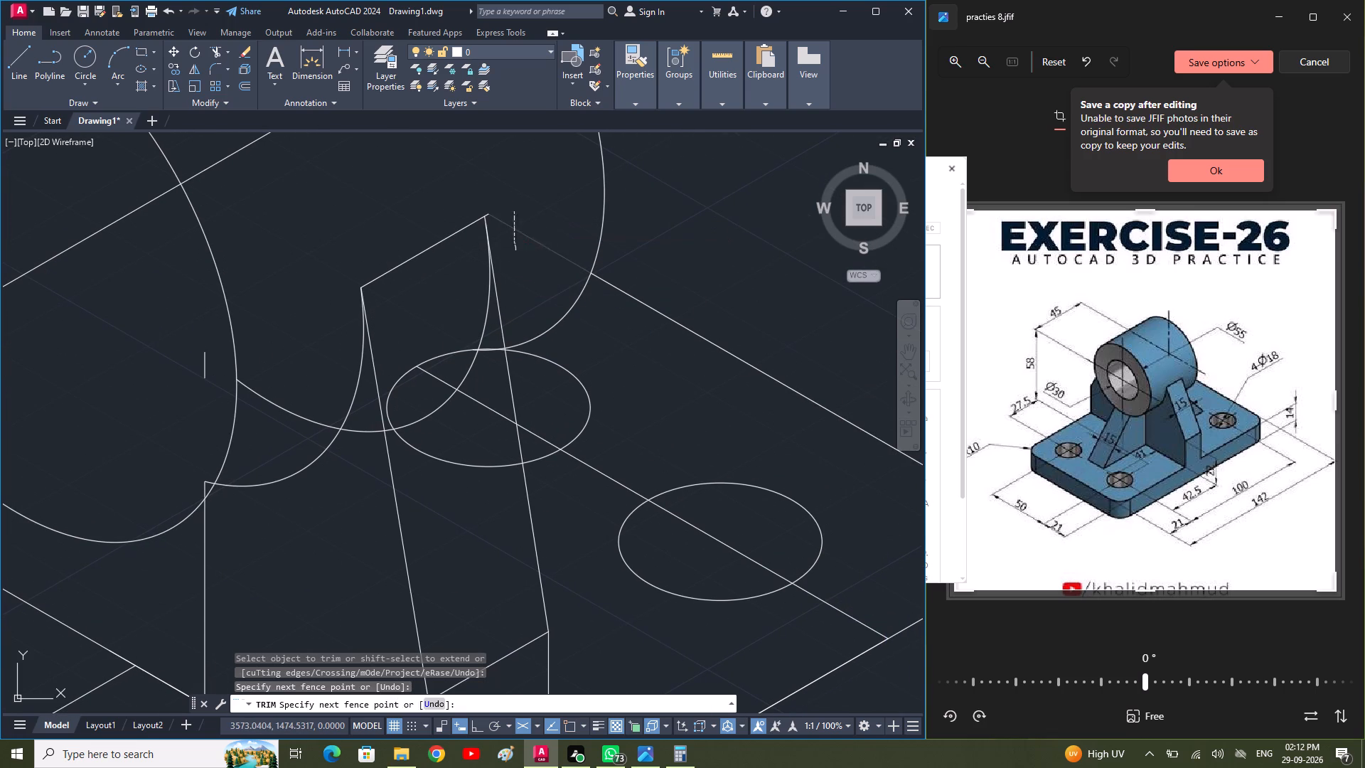
pyautogui.scroll(2, 493, 220)
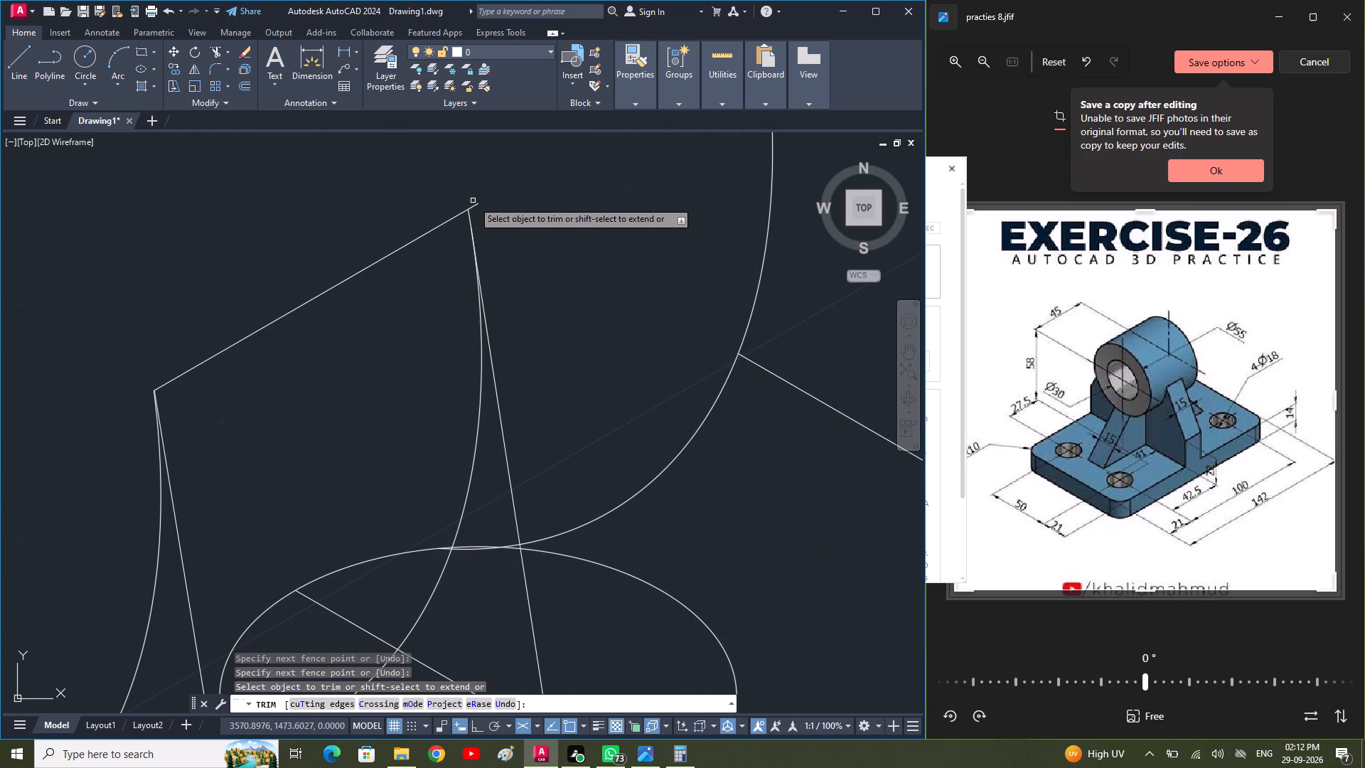
pyautogui.click(475, 209)
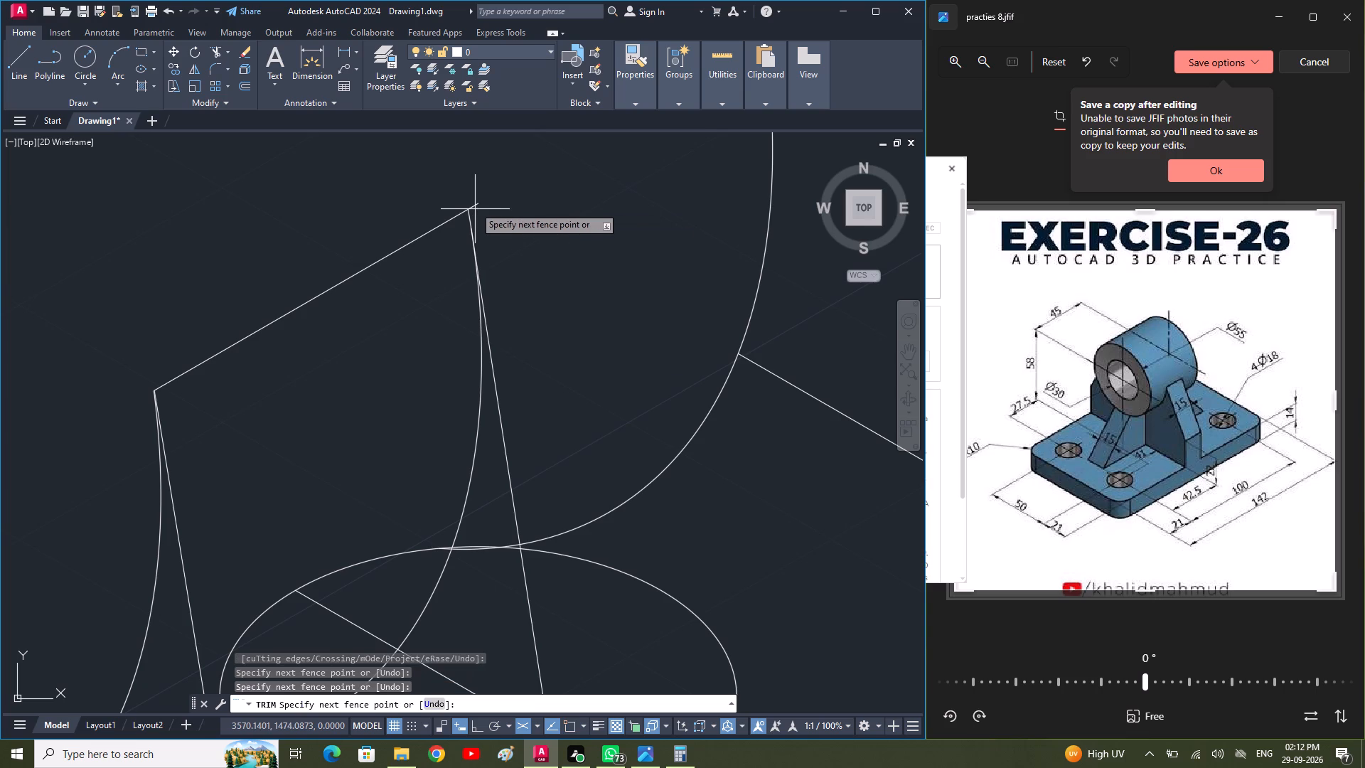
pyautogui.click(473, 201)
# Trim the far copy's arc, the hole's outline and the hole centre line where they cross the rib's slanted face.
pyautogui.scroll(-2, 508, 240)
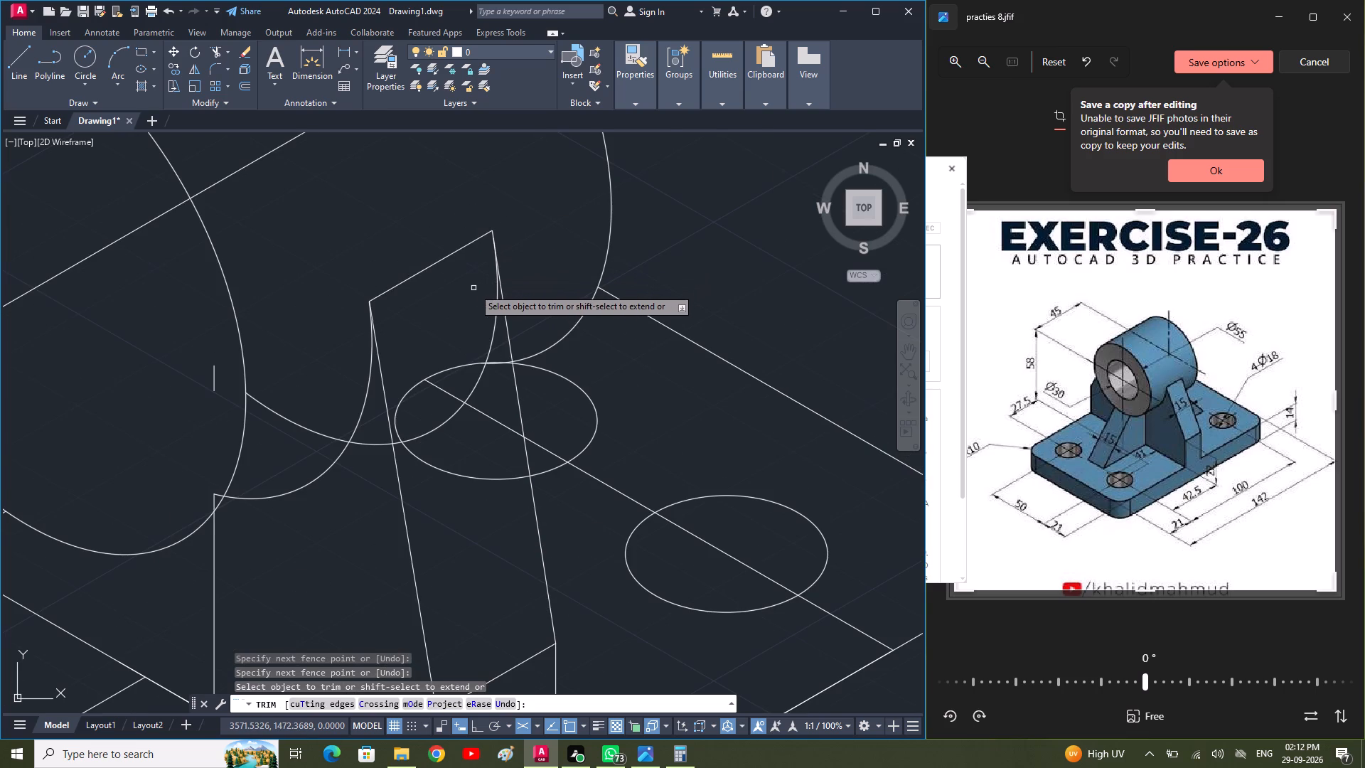
pyautogui.moveTo(473, 288); pyautogui.dragTo(480, 397)
pyautogui.moveTo(492, 294); pyautogui.dragTo(497, 390)
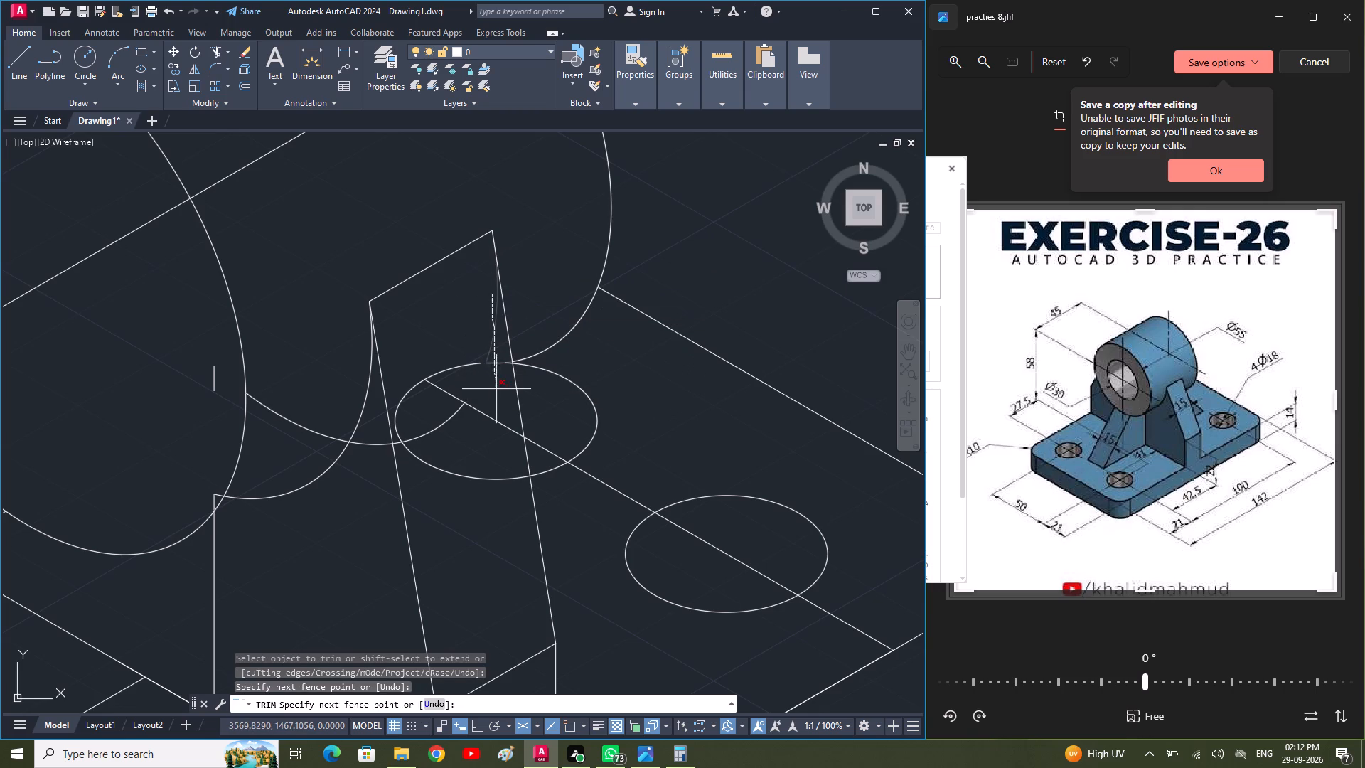
pyautogui.moveTo(497, 390); pyautogui.dragTo(431, 368)
pyautogui.moveTo(431, 368); pyautogui.dragTo(427, 408)
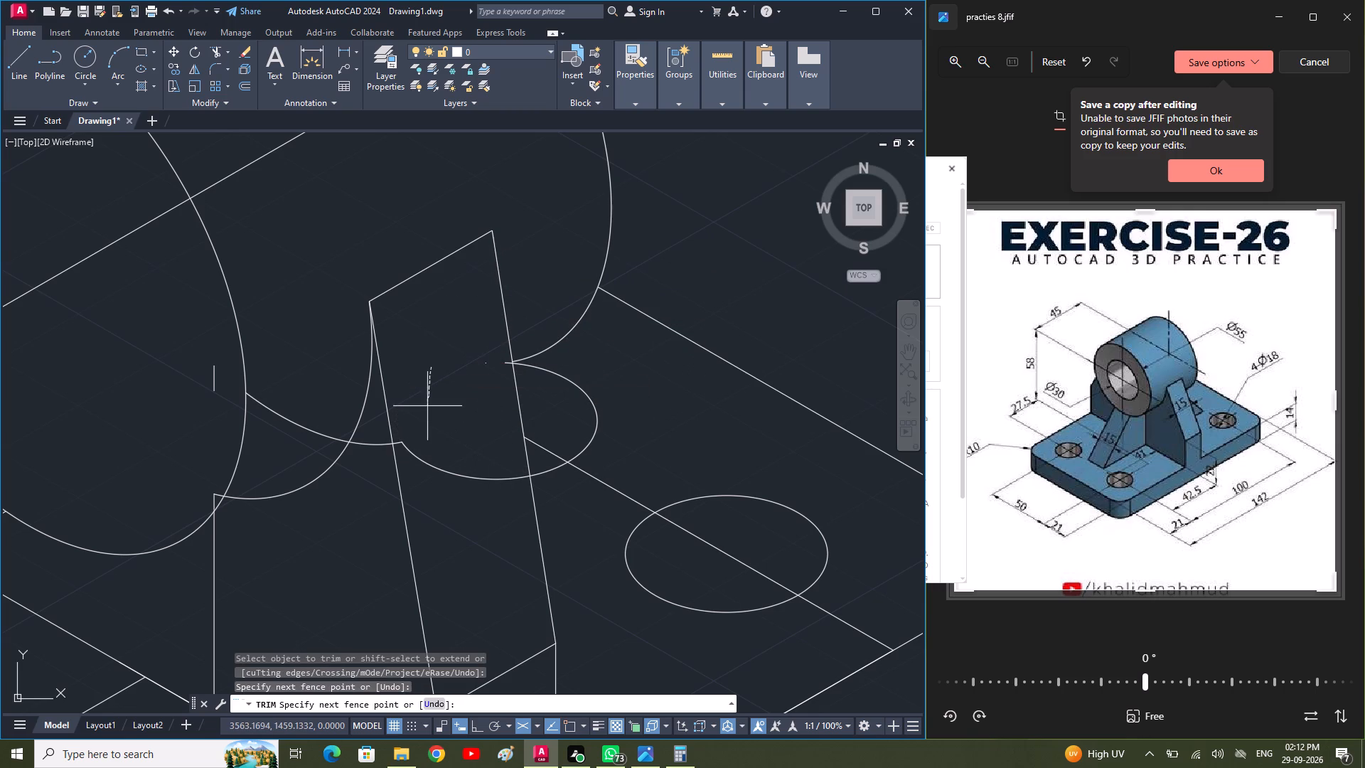
pyautogui.moveTo(427, 408); pyautogui.dragTo(489, 500)
# Trim the far copy's remaining arc back to the cylinder's near circle and remove the leftover piece of vertical centre line.
pyautogui.scroll(1, 412, 438)
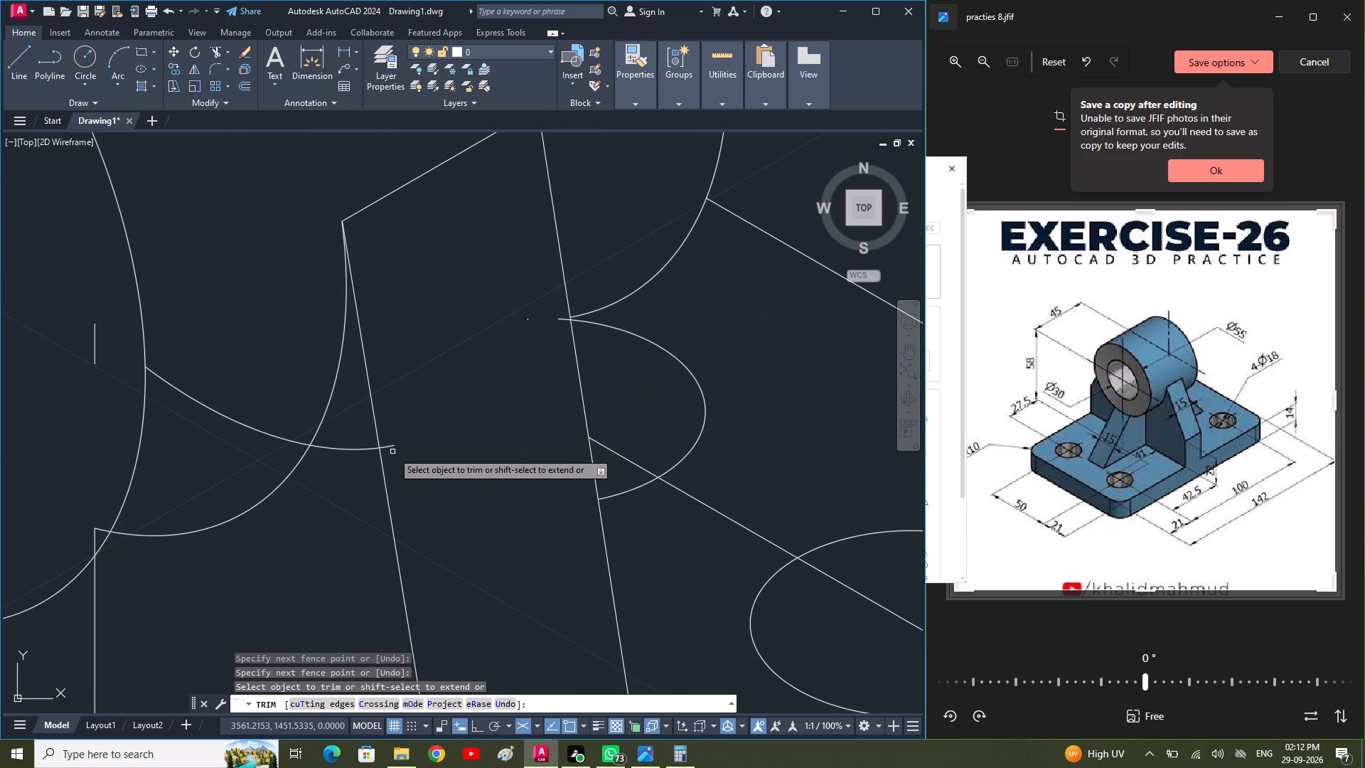
pyautogui.click(393, 444)
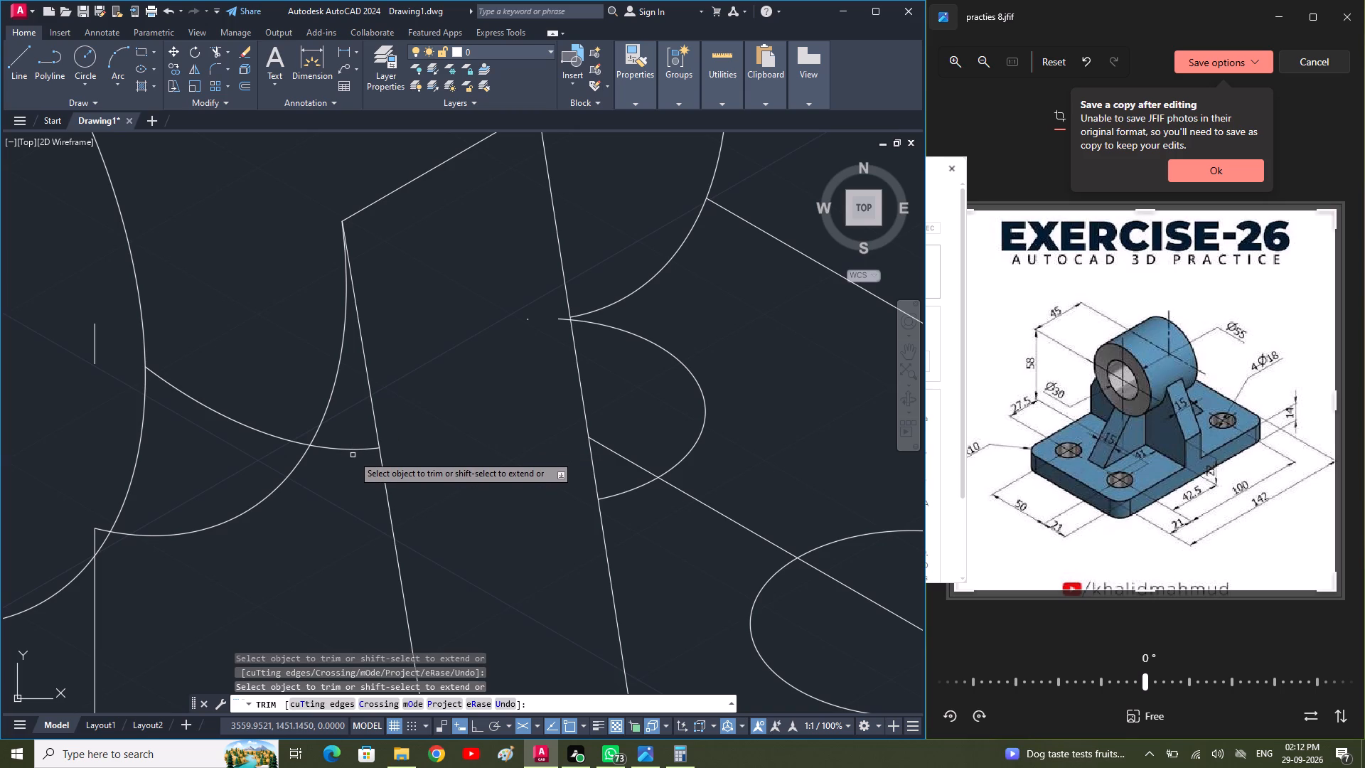
pyautogui.click(354, 451)
pyautogui.click(355, 445)
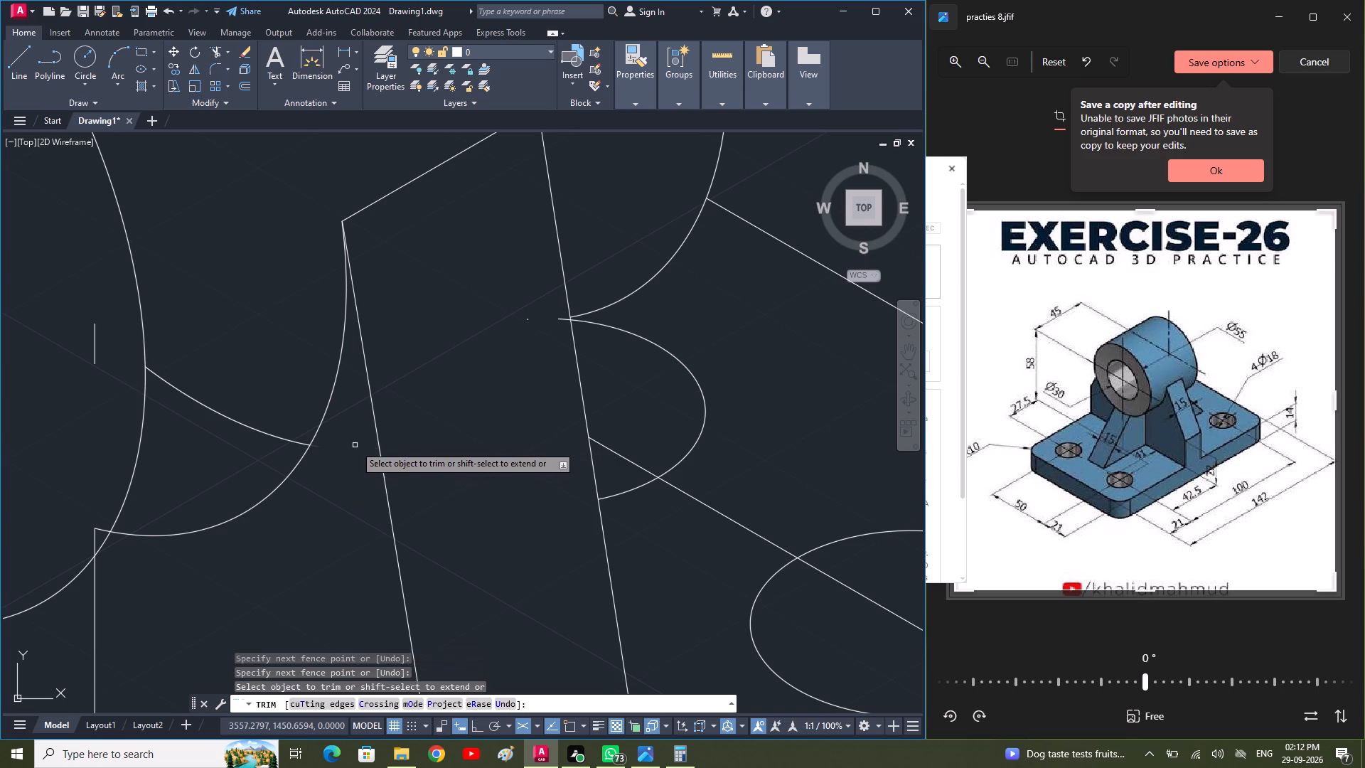
pyautogui.click(267, 434)
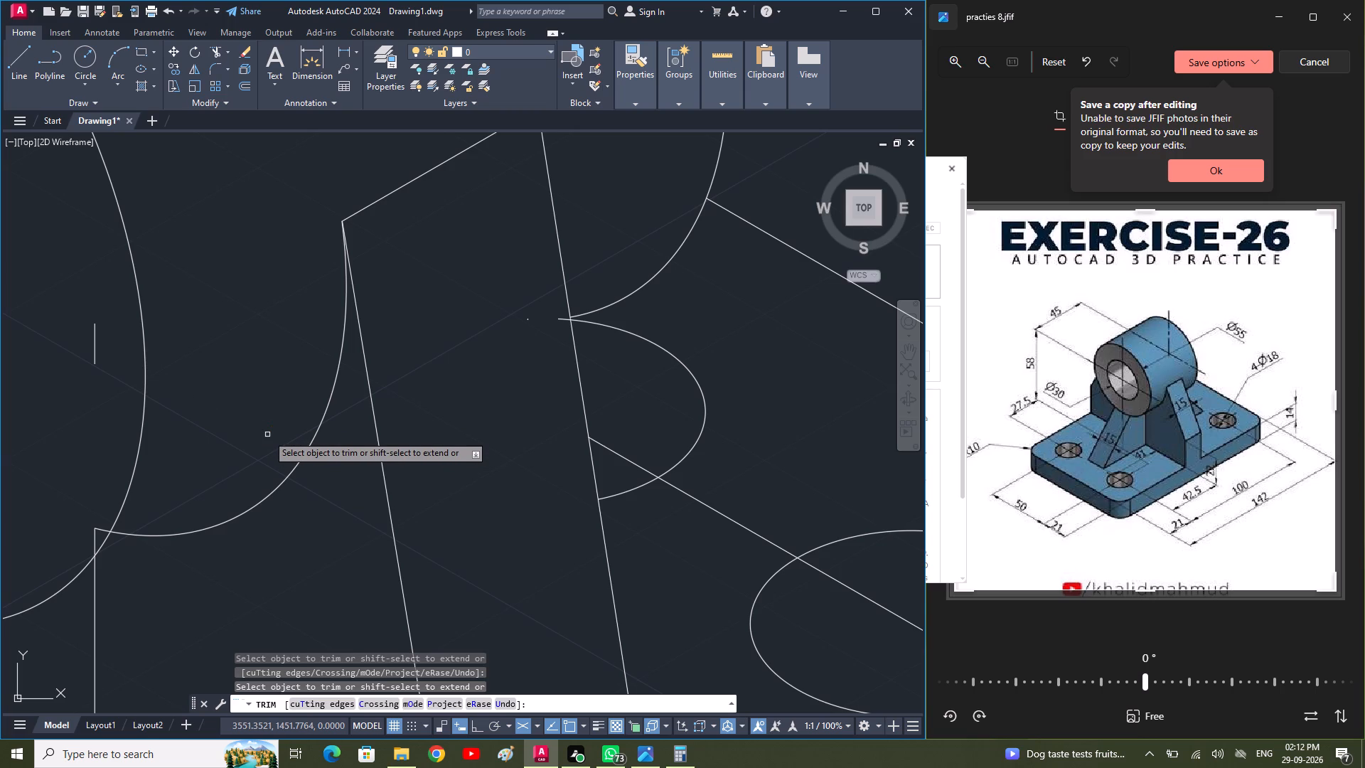
pyautogui.click(94, 345)
# Trim the hole's short arc stub inside the rib's far slanted edge and the leftover speck beside it.
pyautogui.scroll(-1, 118, 350)
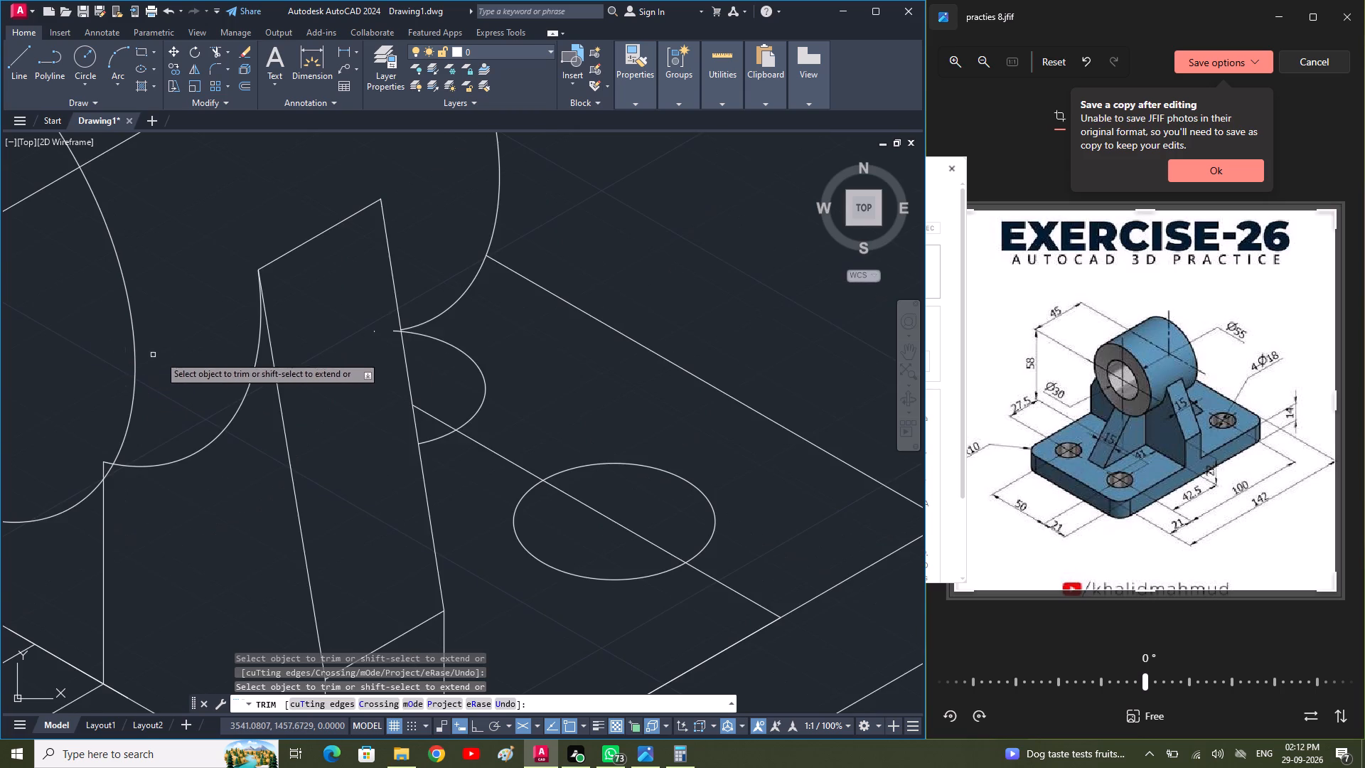
pyautogui.scroll(3, 415, 331)
pyautogui.moveTo(318, 300); pyautogui.dragTo(357, 374)
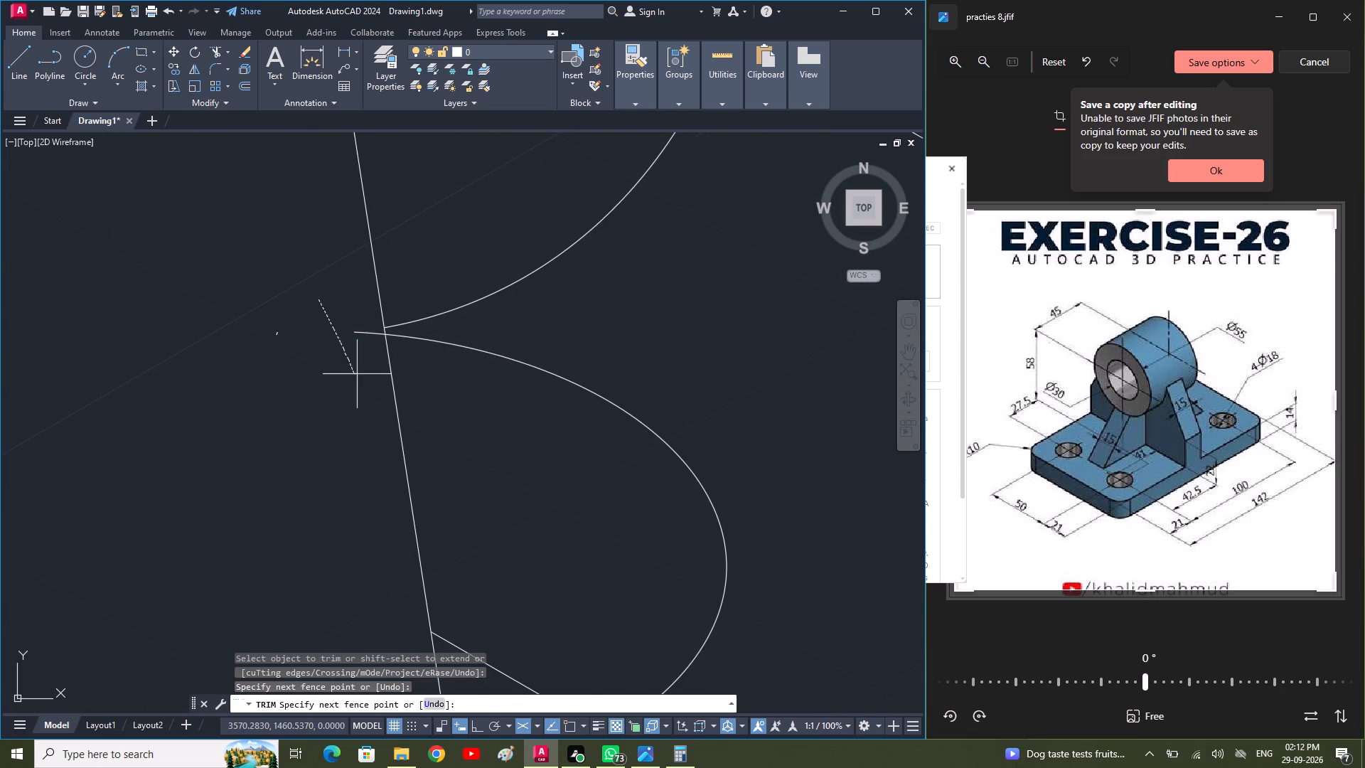
pyautogui.moveTo(357, 374); pyautogui.dragTo(358, 374)
pyautogui.moveTo(363, 285); pyautogui.dragTo(364, 368)
pyautogui.moveTo(291, 314); pyautogui.dragTo(283, 325)
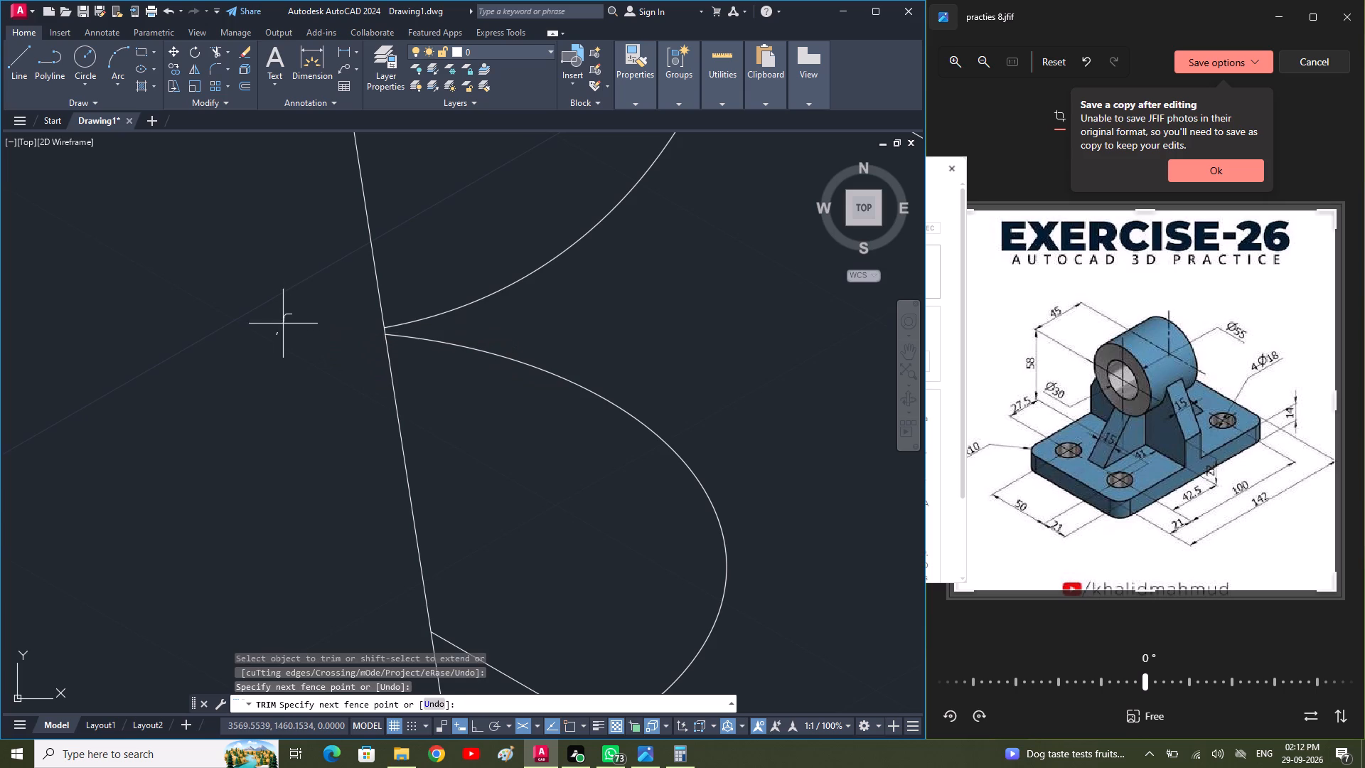
pyautogui.moveTo(283, 325); pyautogui.dragTo(277, 329)
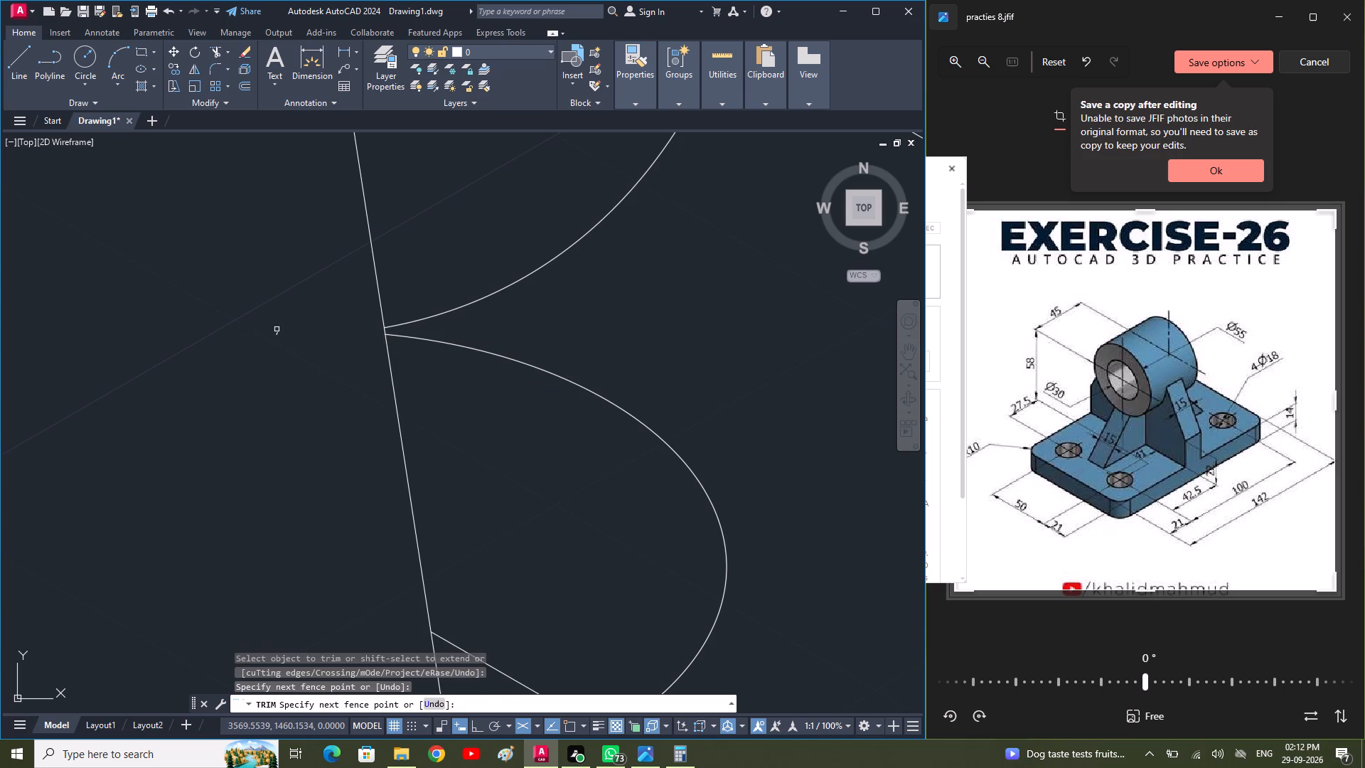
# Trim the stub ends of the cylinder's far arc and the vertical support edge that run inside the near circle.
pyautogui.doubleClick(277, 329)
pyautogui.click(277, 329)
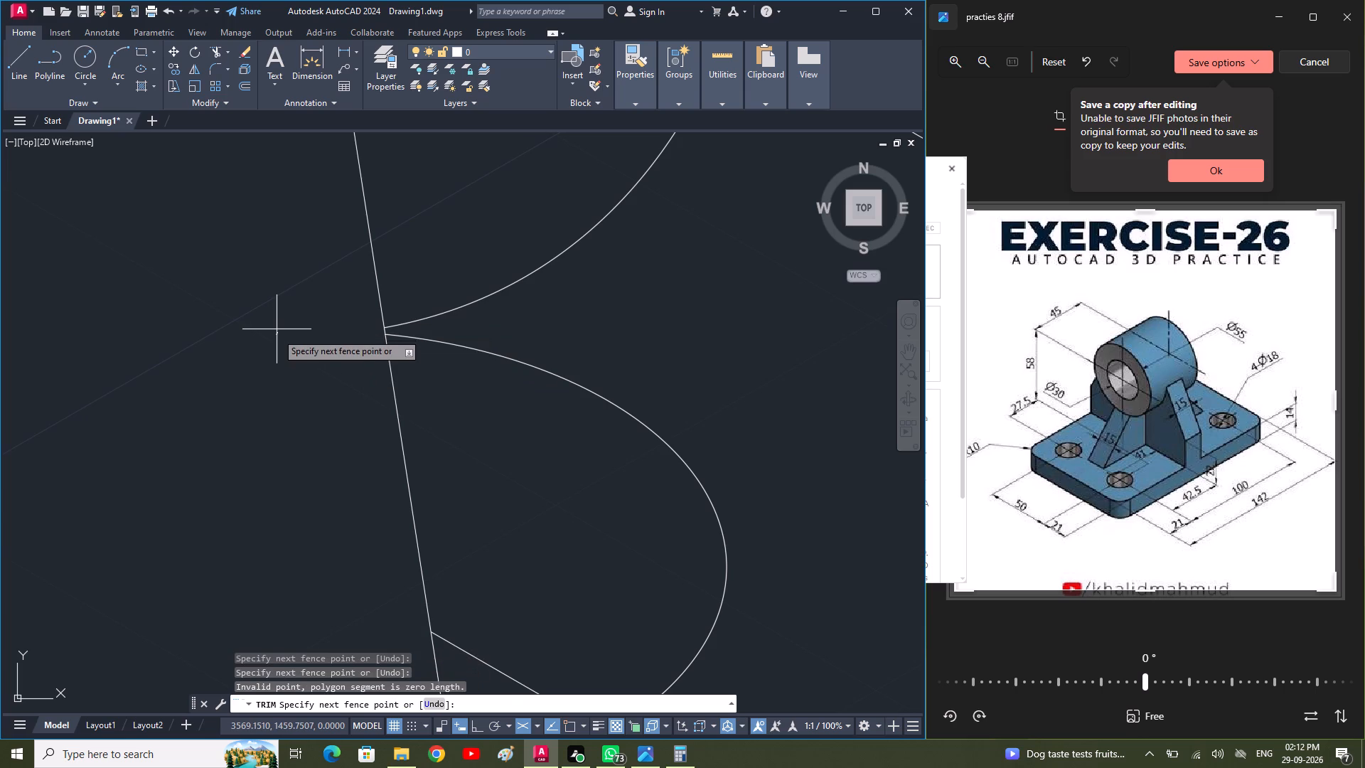
pyautogui.click(281, 341)
pyautogui.scroll(-2, 282, 341)
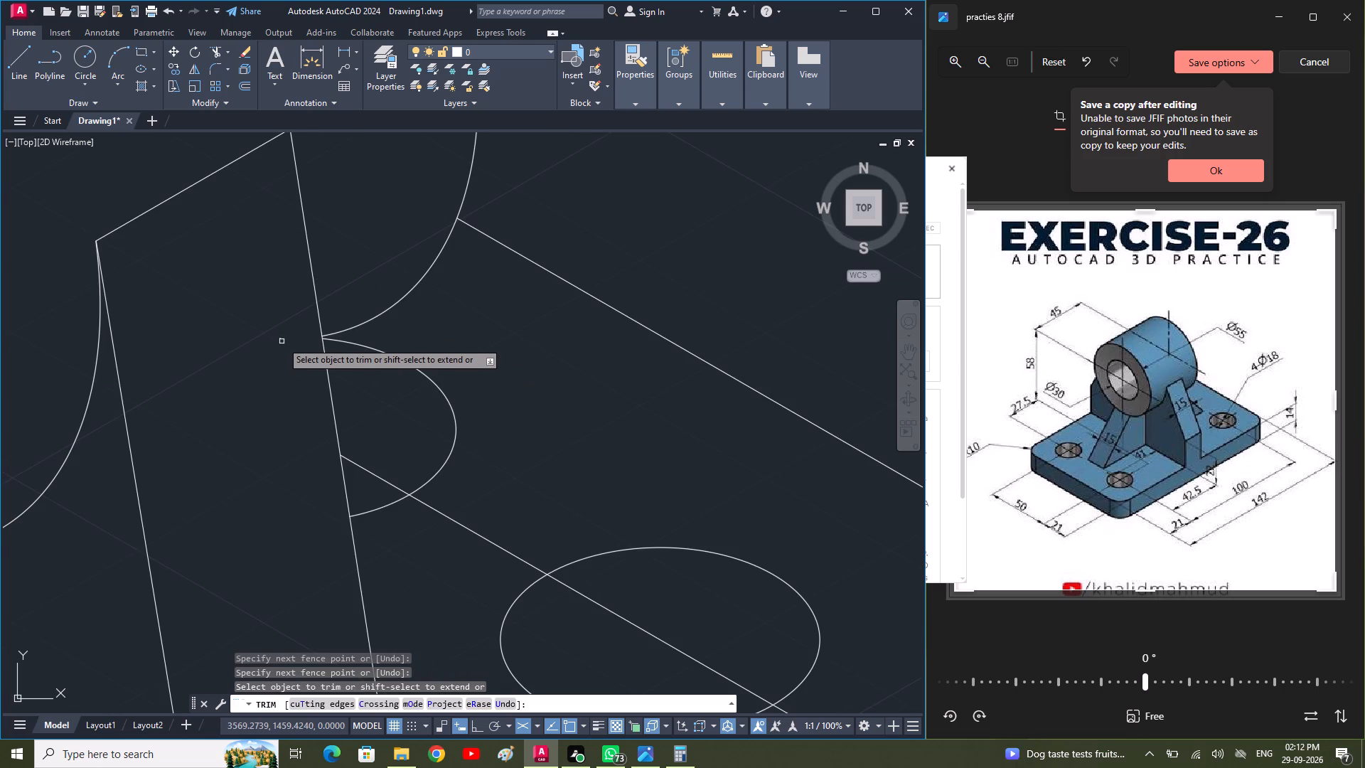
pyautogui.scroll(-1, 282, 341)
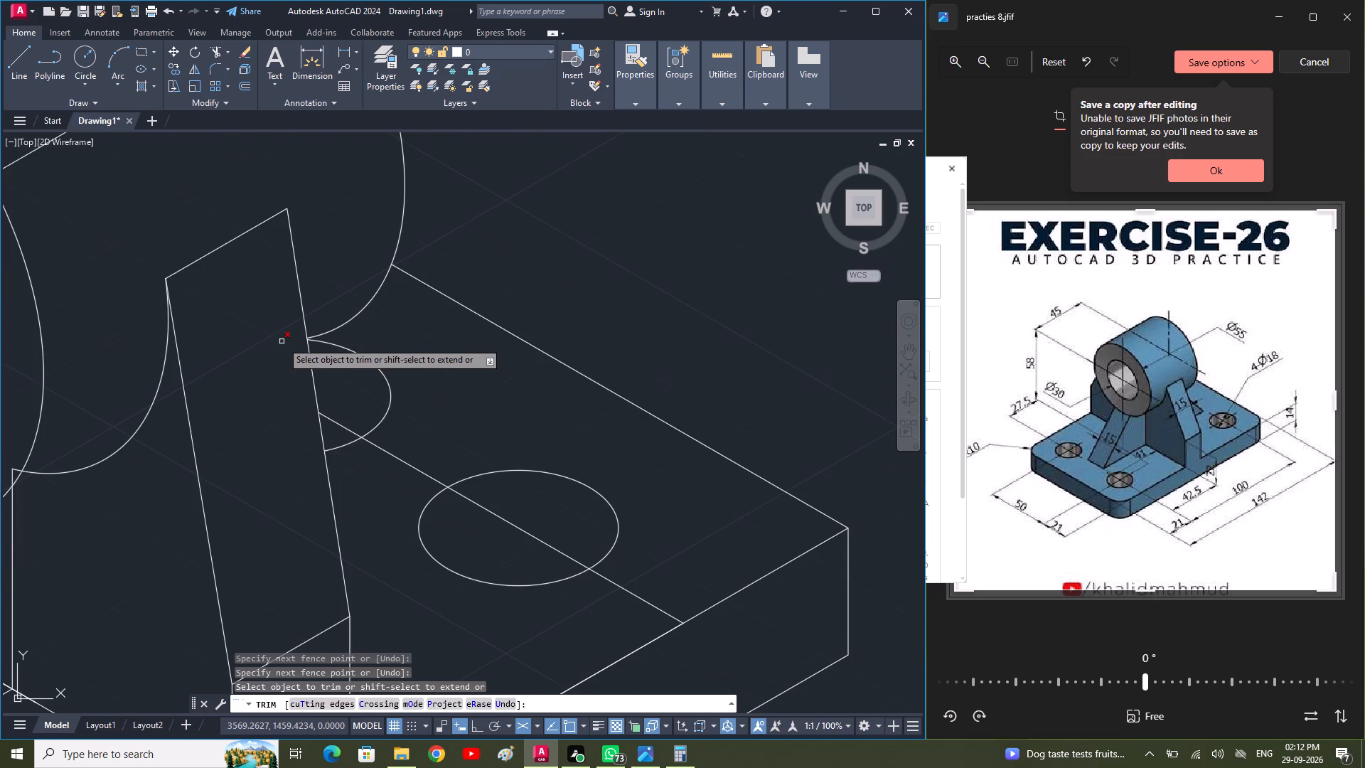
pyautogui.scroll(-1, 282, 341)
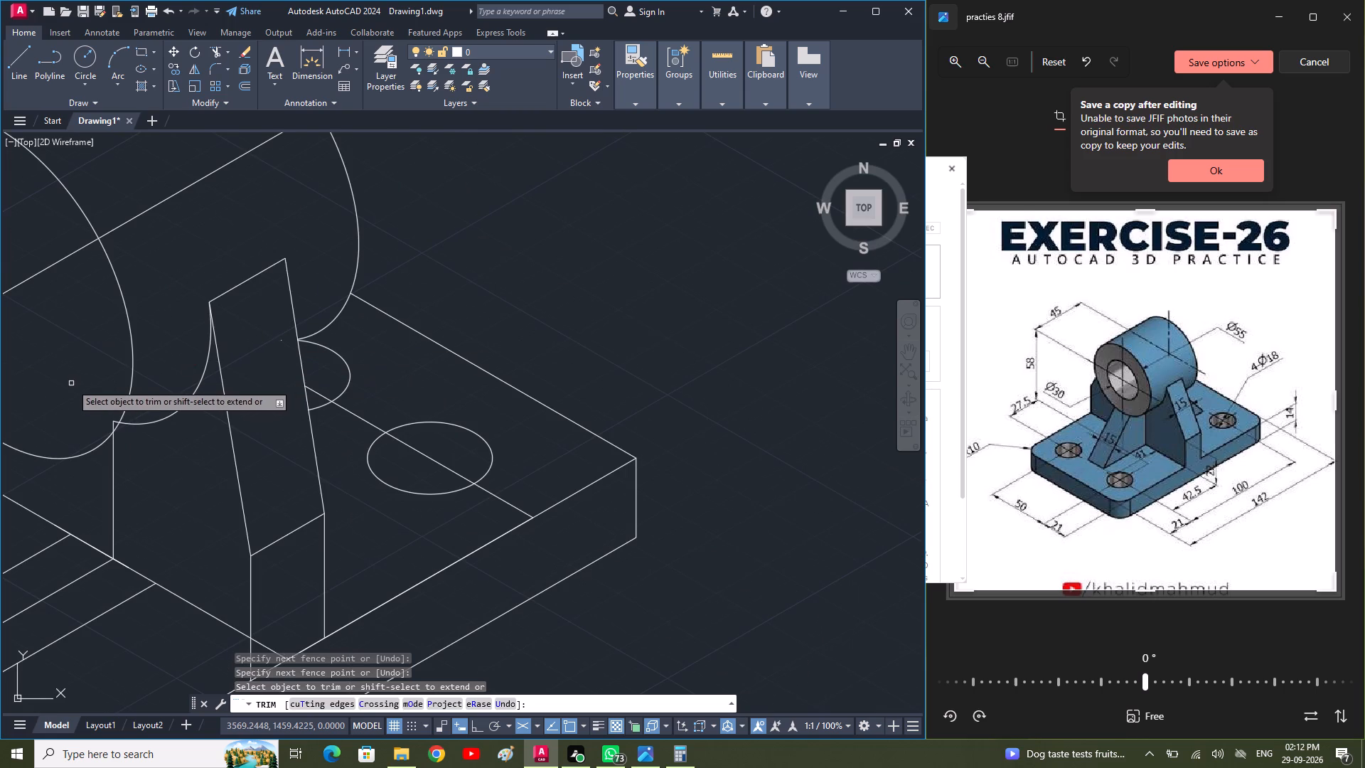
pyautogui.scroll(2, 59, 383)
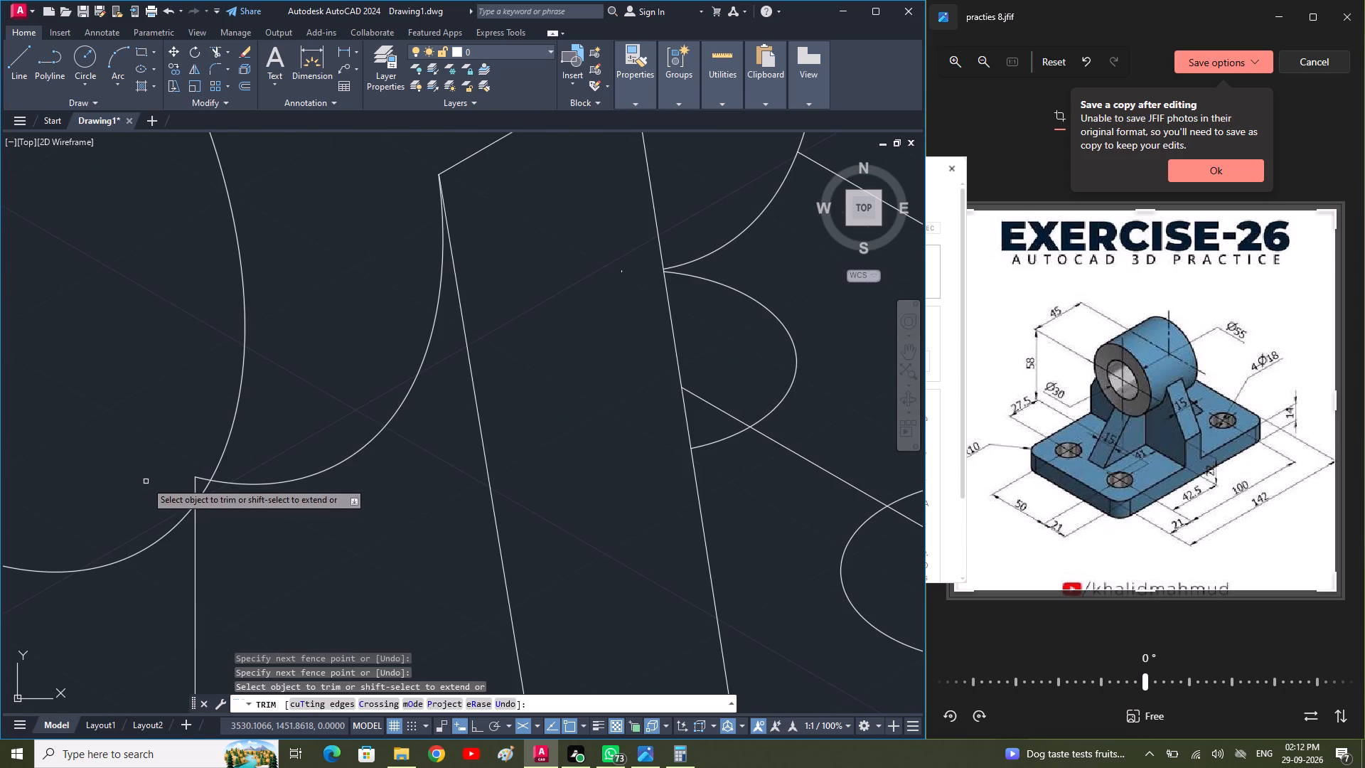
pyautogui.click(201, 479)
pyautogui.click(195, 481)
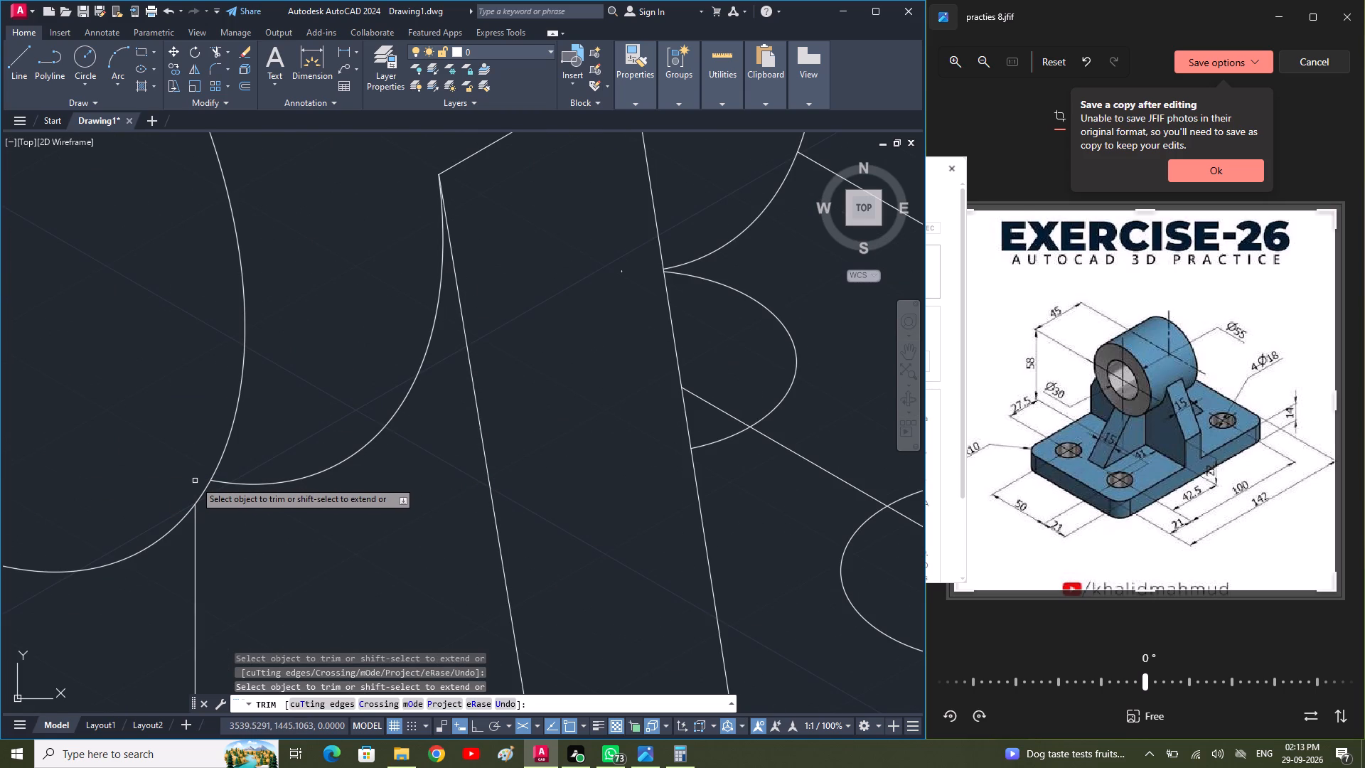
# Start a line at the centre of the cylinder's near circle and draw a 7.5 mm segment in the 330° isometric direction with ortho on.
pyautogui.scroll(-3, 195, 481)
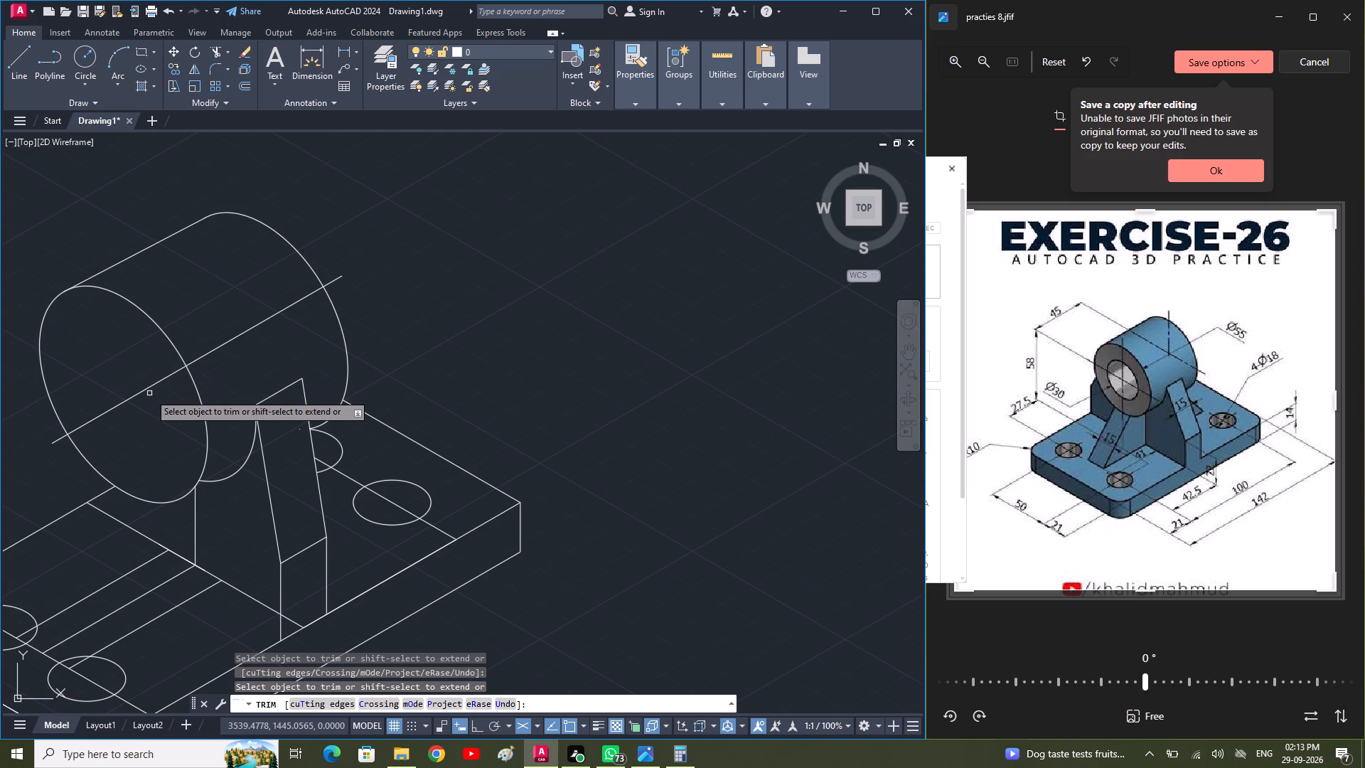
pyautogui.scroll(-1, 152, 399)
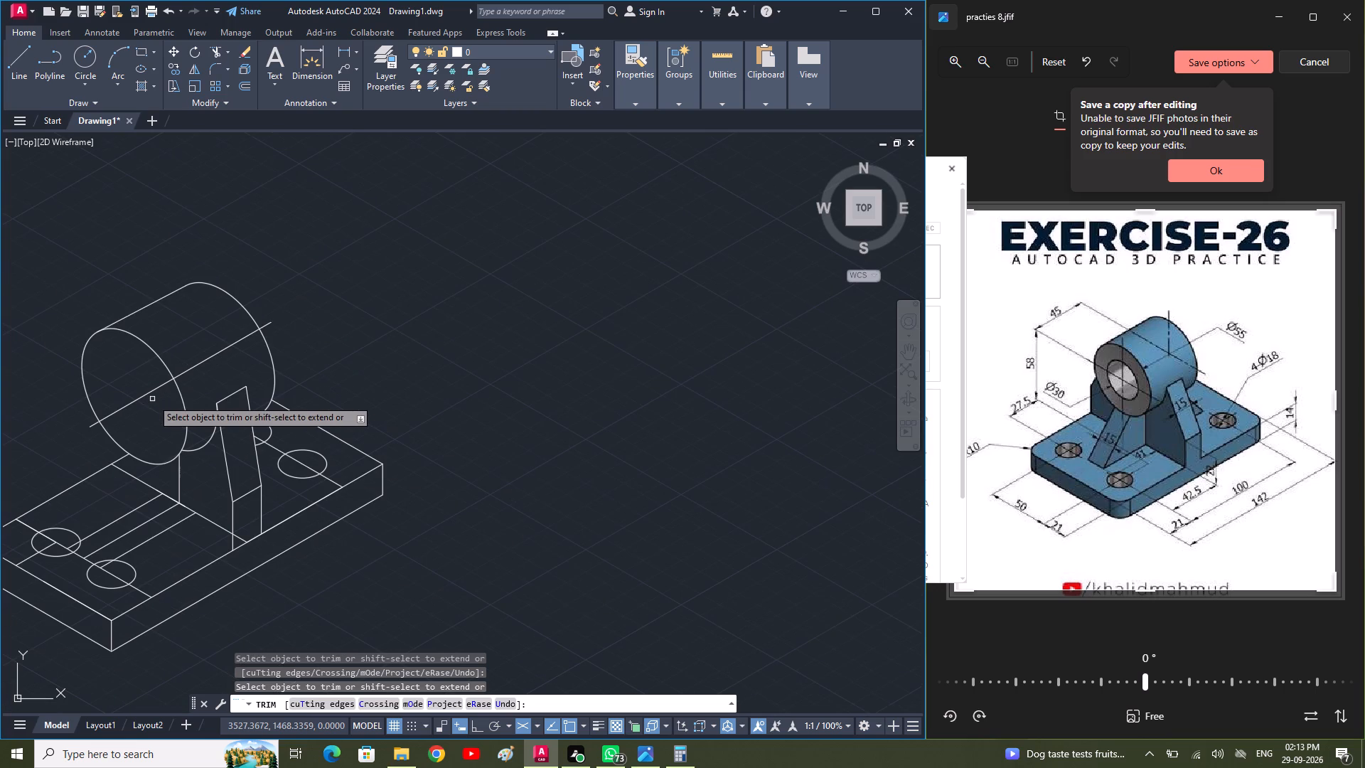
pyautogui.moveTo(93, 475); pyautogui.dragTo(185, 447, button='middle')
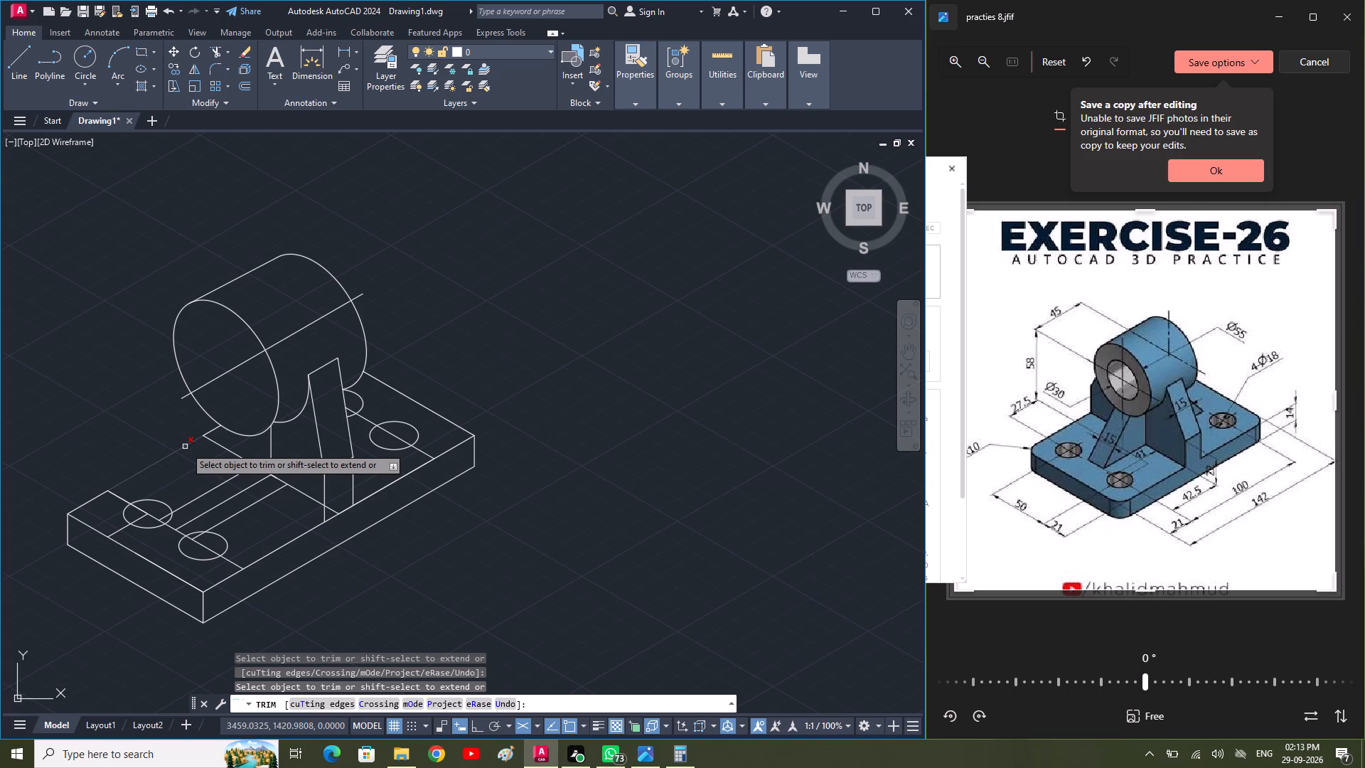
pyautogui.write('l')
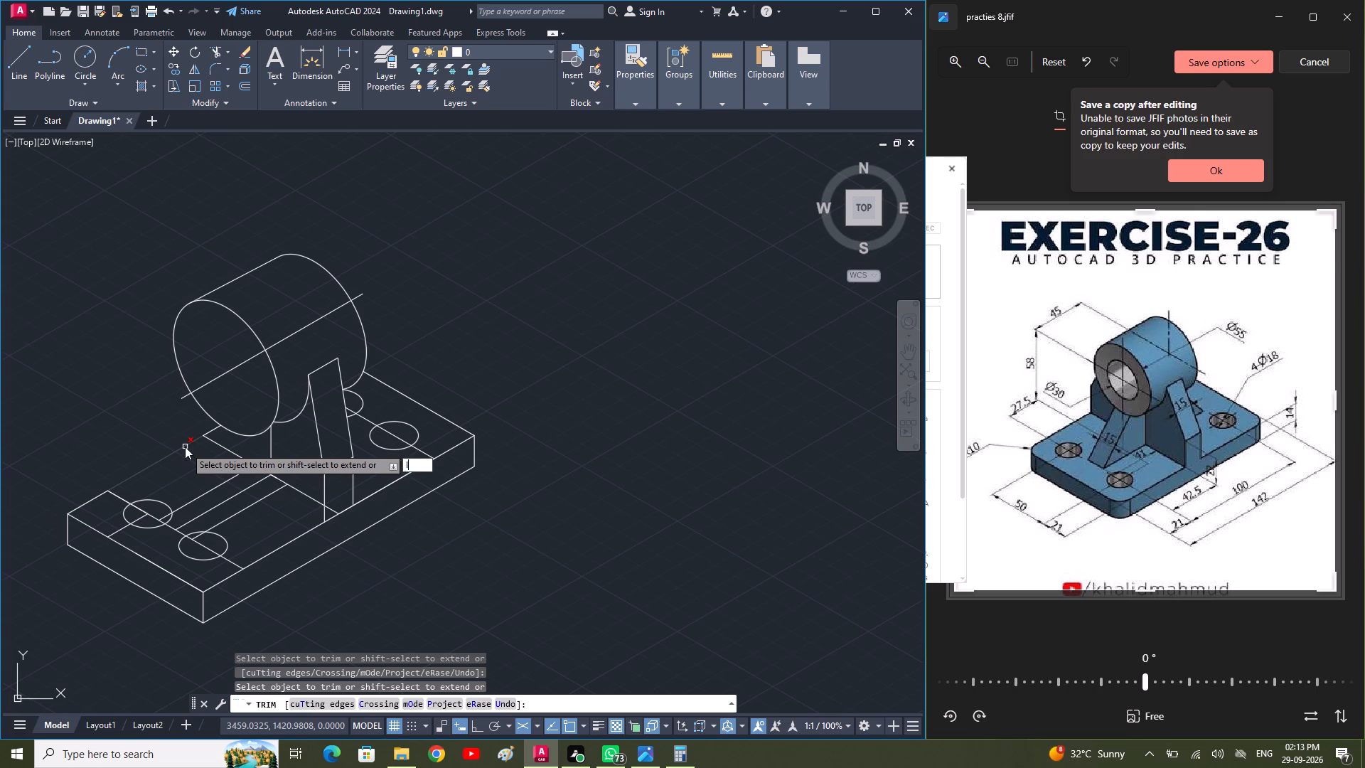
pyautogui.press('space')
pyautogui.press('Escape')
pyautogui.press('Escape')
pyautogui.write('l')
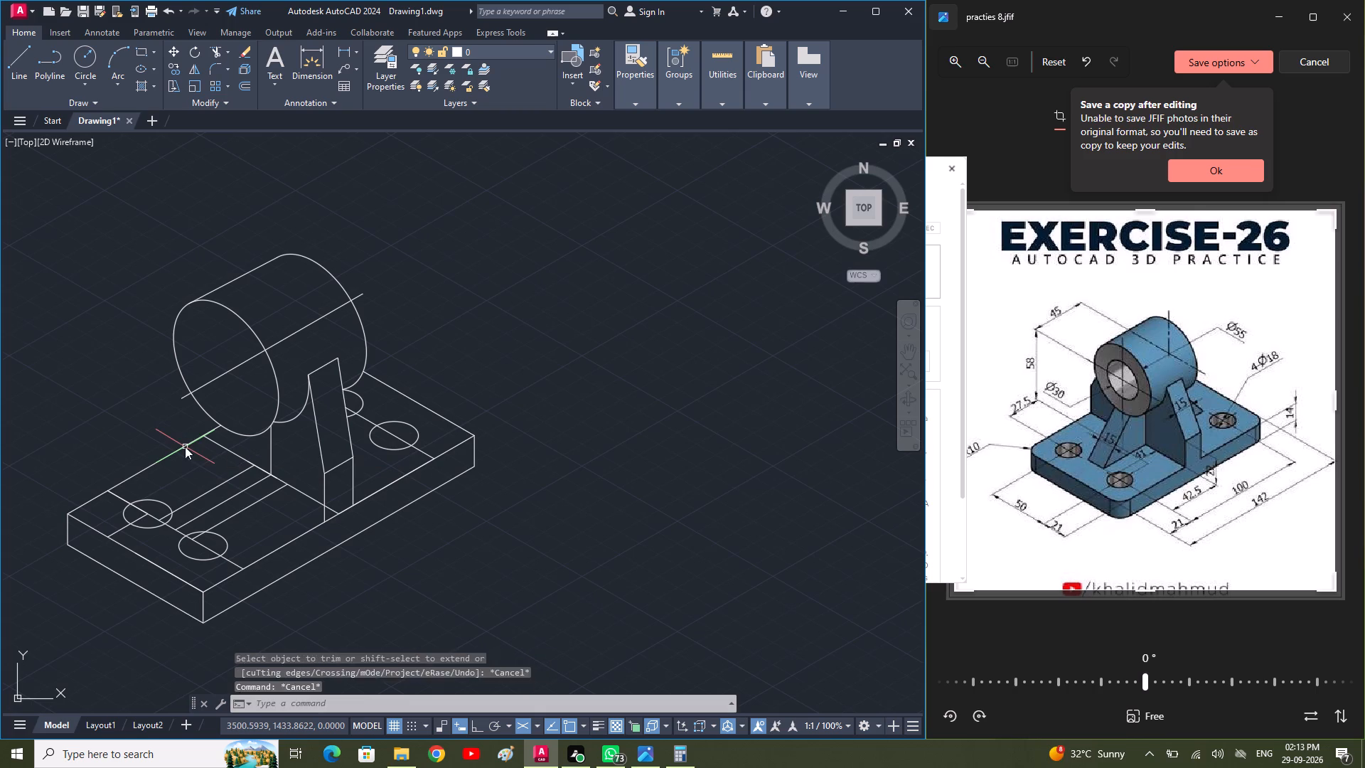
pyautogui.press('space')
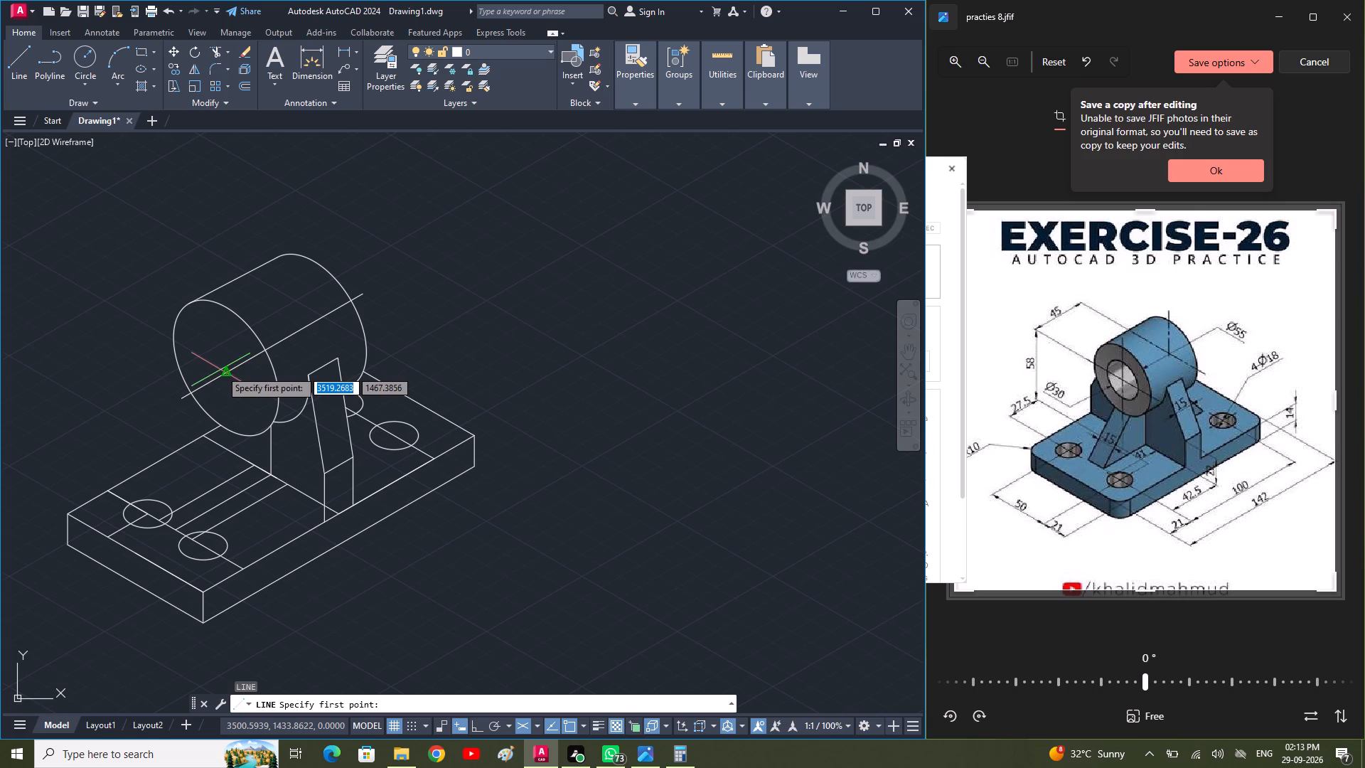
pyautogui.click(222, 370)
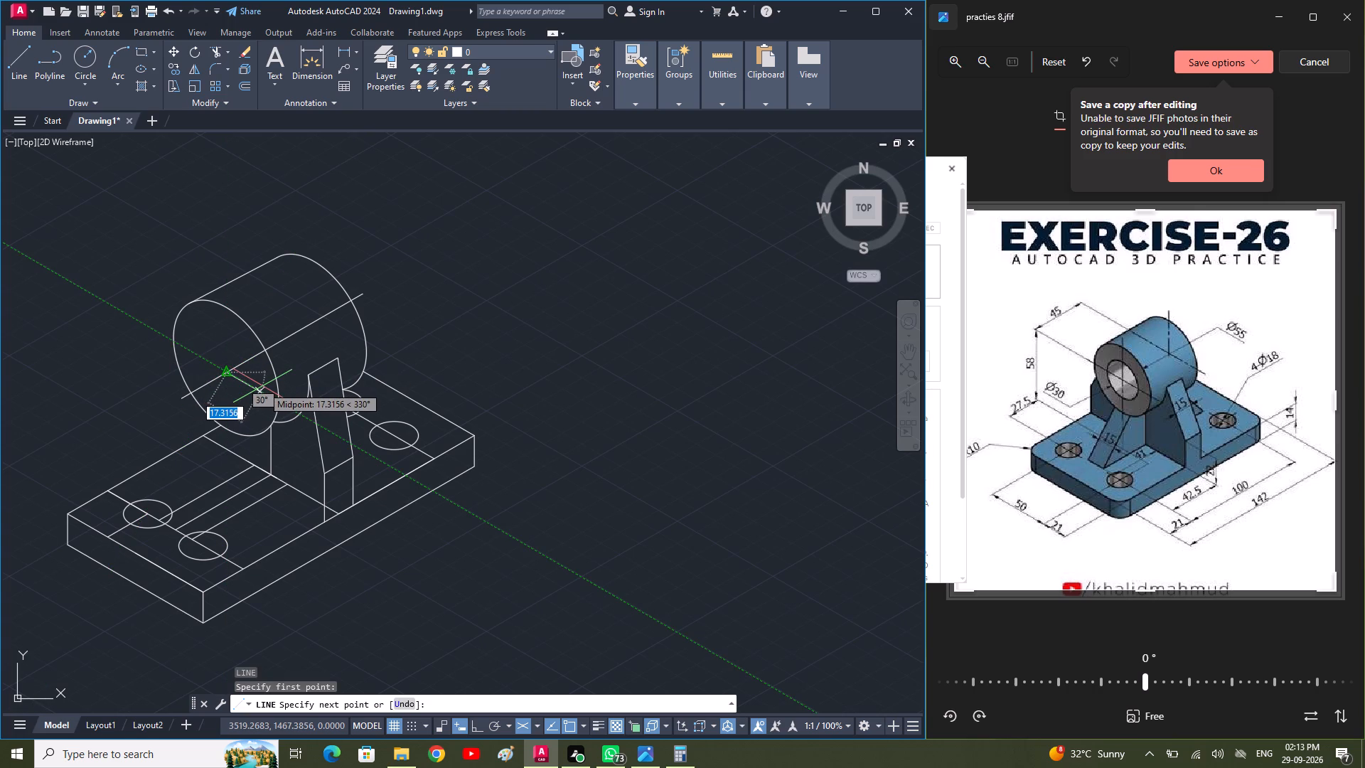
pyautogui.write('7.')
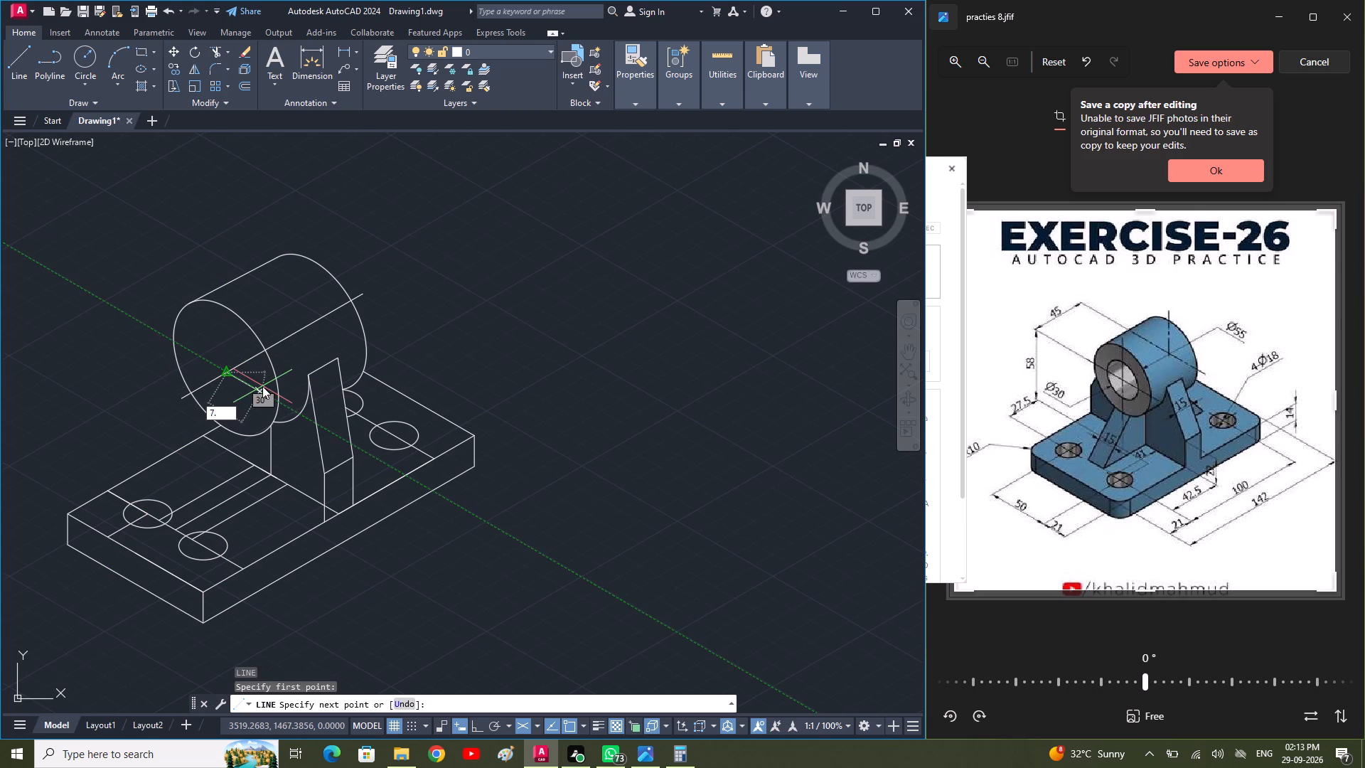
pyautogui.press('5')
pyautogui.press('Return')
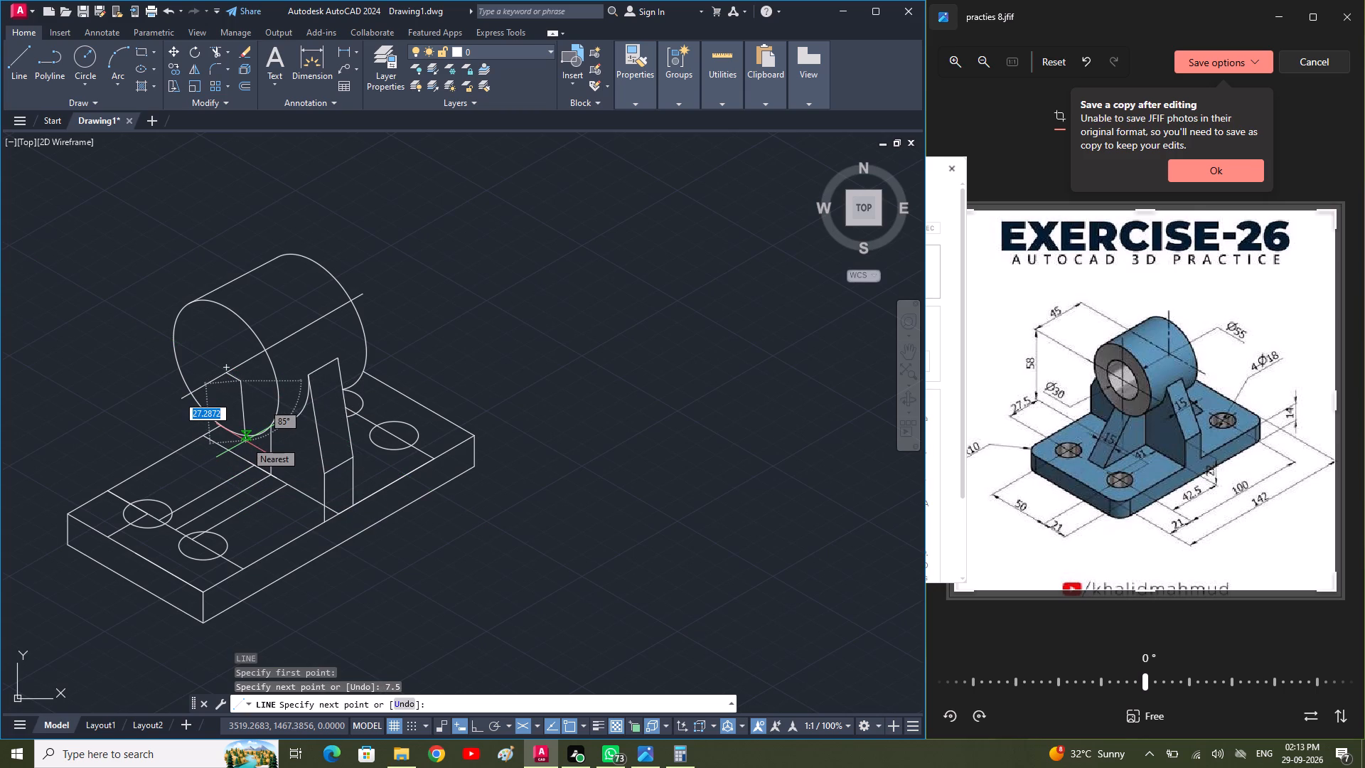
pyautogui.write('u')
pyautogui.press('space')
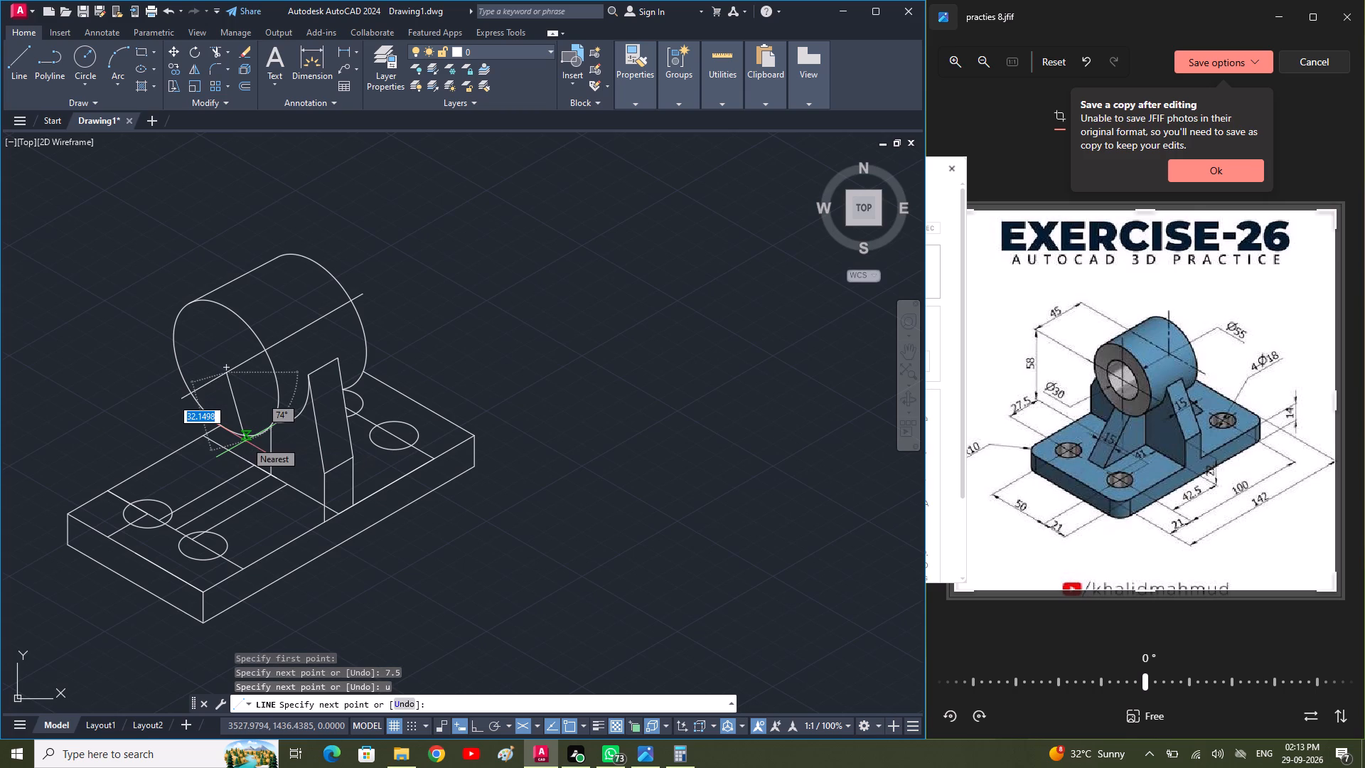
pyautogui.press('F8')
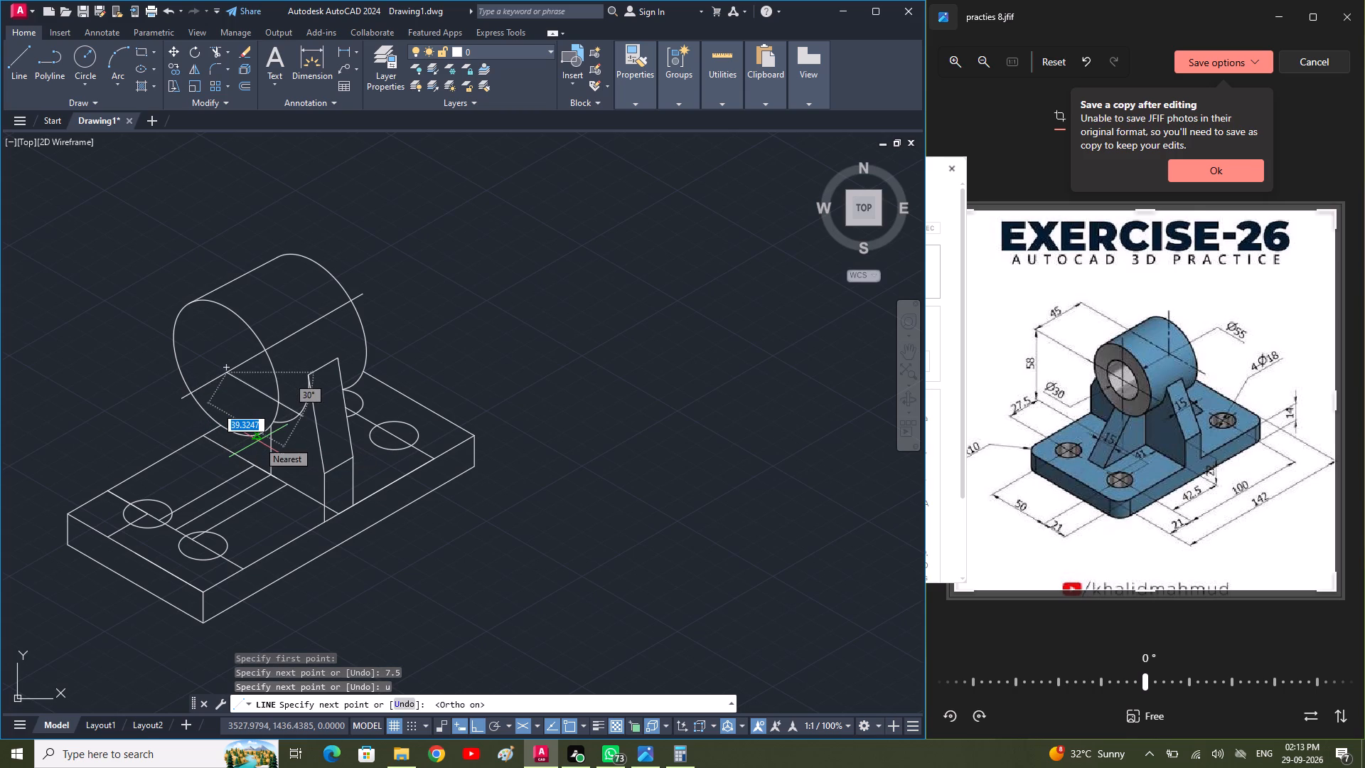
pyautogui.write('7.5')
pyautogui.press('Return')
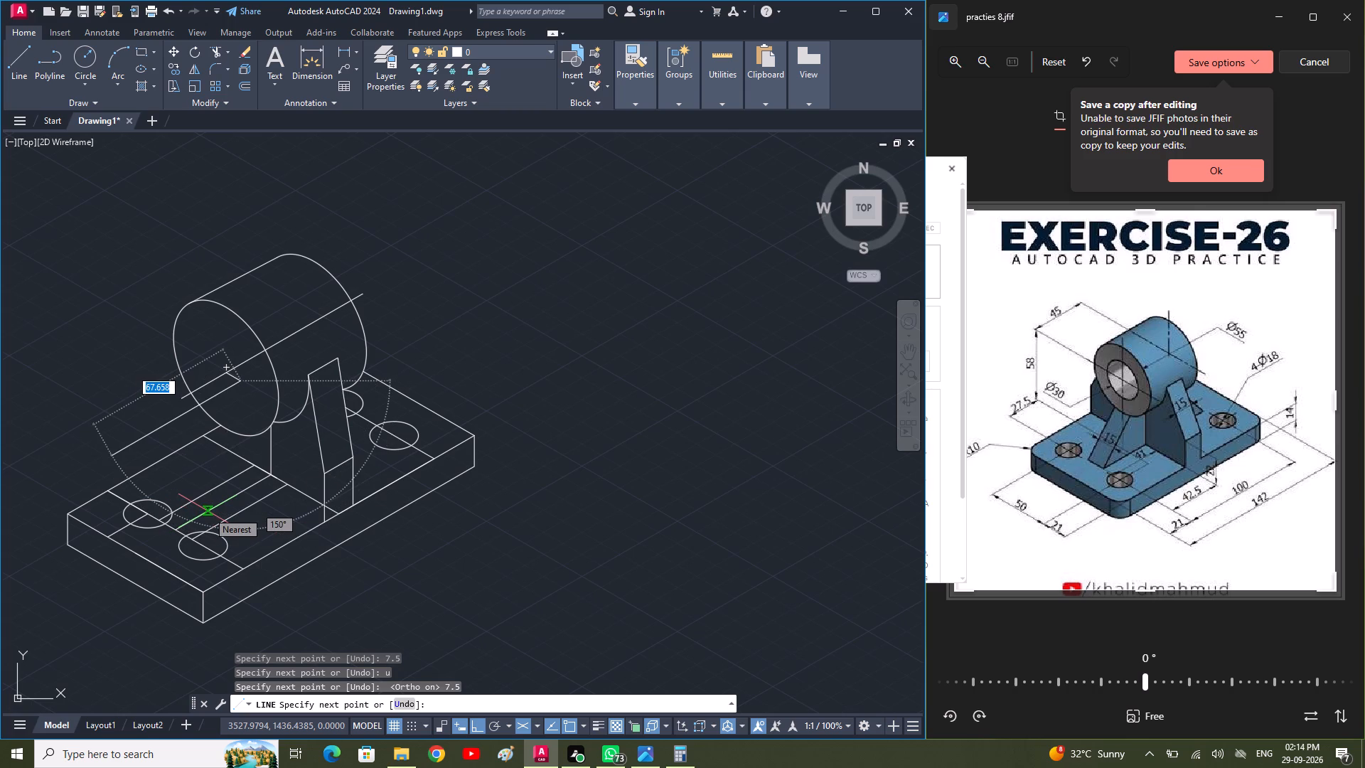
# Continue the line vertically downward about 32 mm, past the near circle's lower edge, using the right isoplane.
pyautogui.scroll(2, 245, 480)
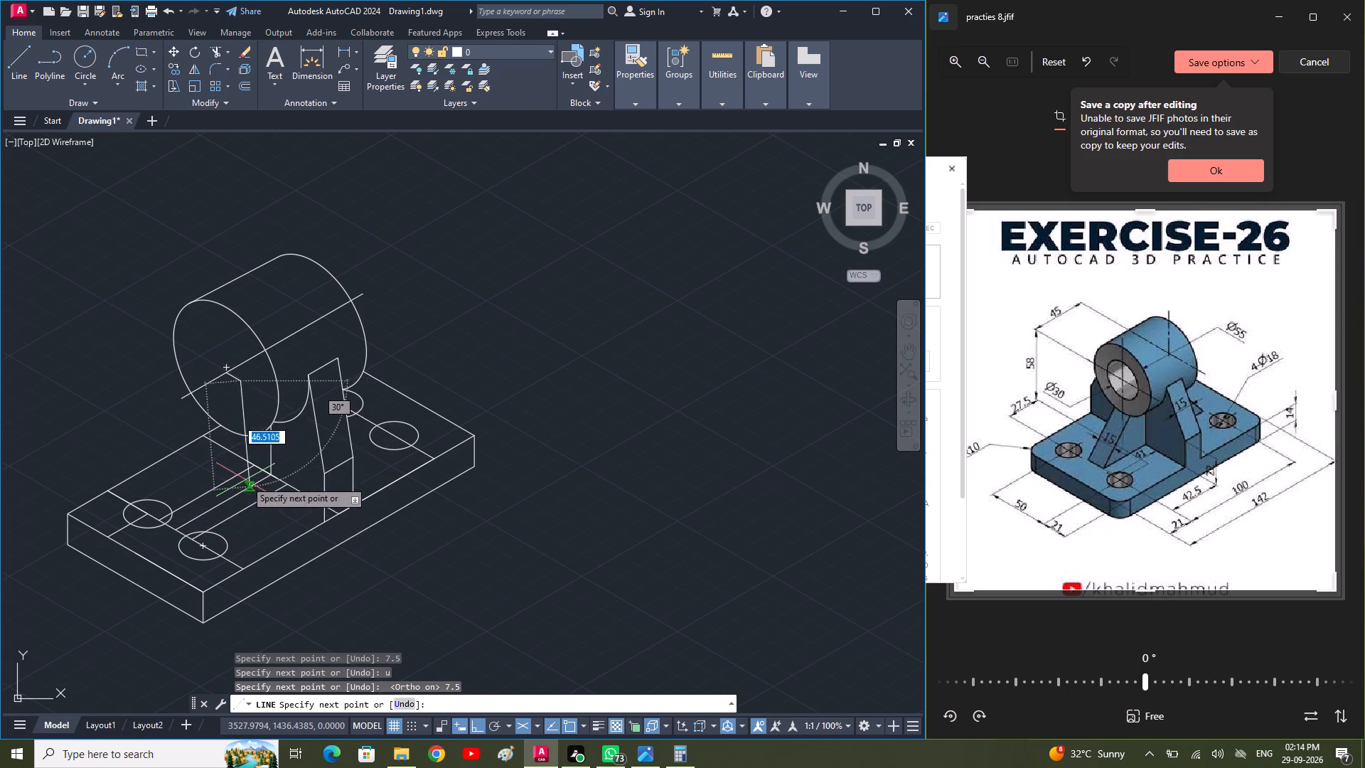
pyautogui.scroll(1, 245, 480)
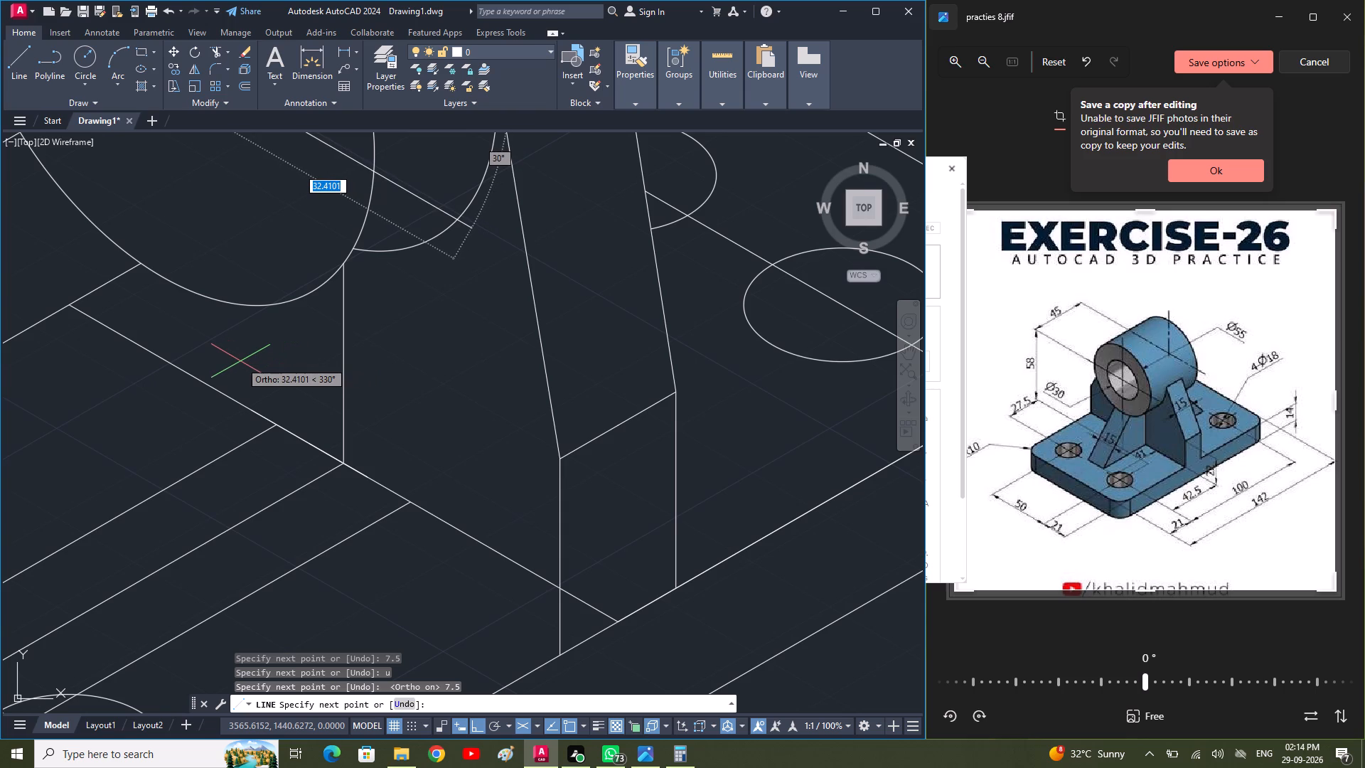
pyautogui.press('F5')
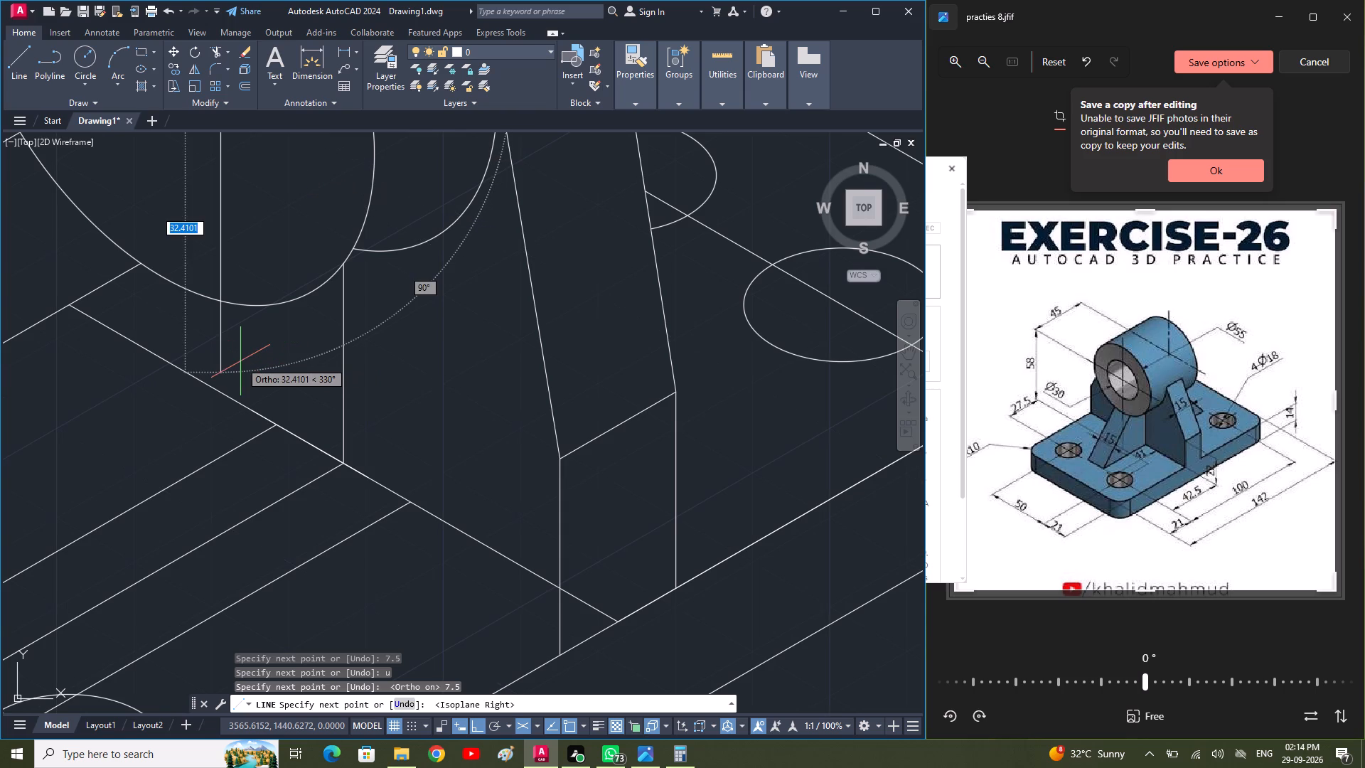
pyautogui.click(240, 361)
pyautogui.press('Escape')
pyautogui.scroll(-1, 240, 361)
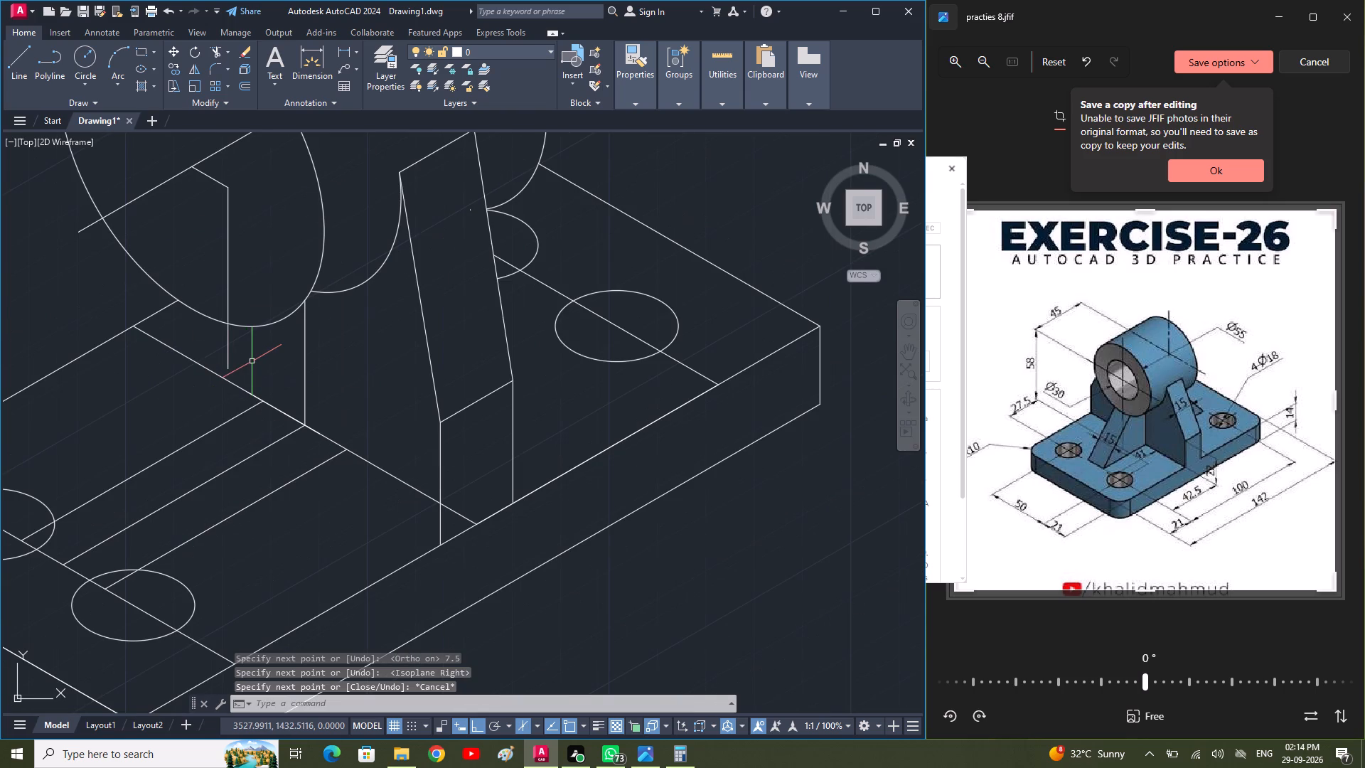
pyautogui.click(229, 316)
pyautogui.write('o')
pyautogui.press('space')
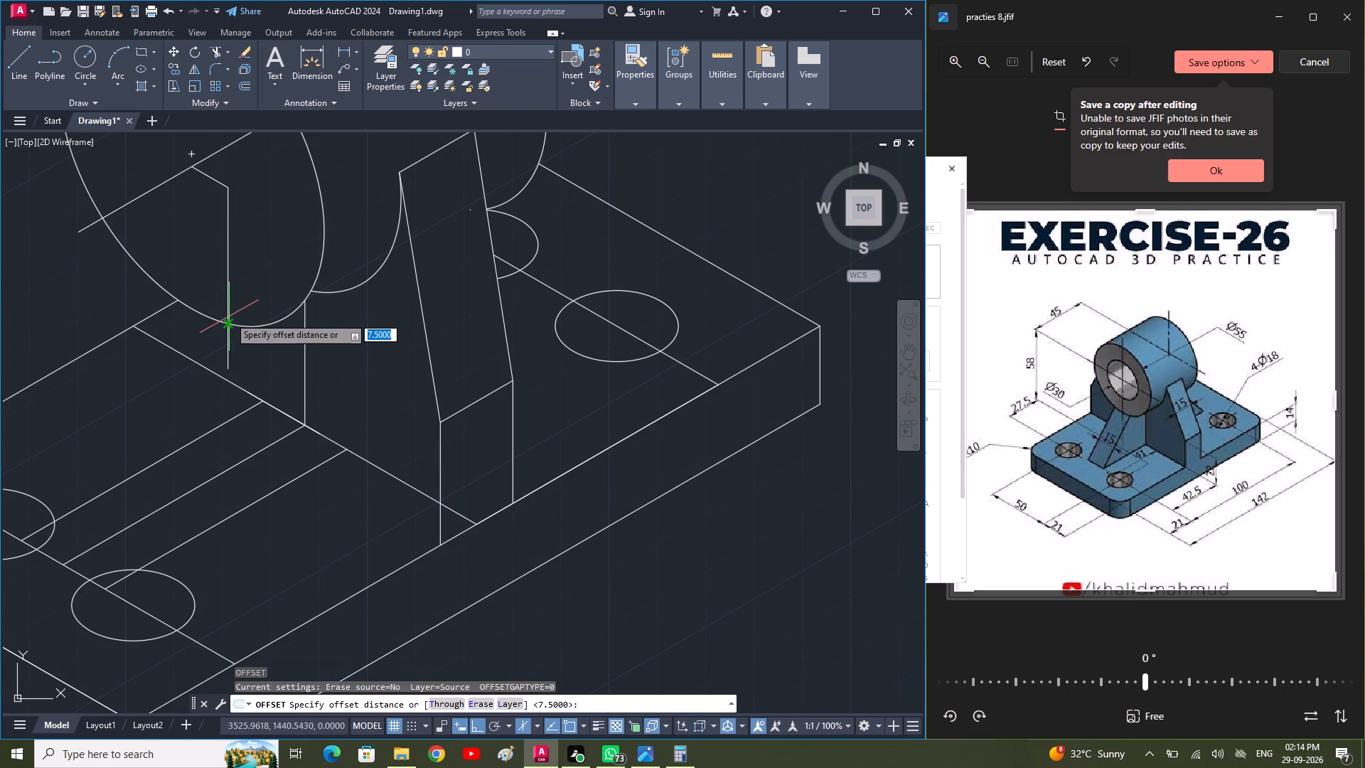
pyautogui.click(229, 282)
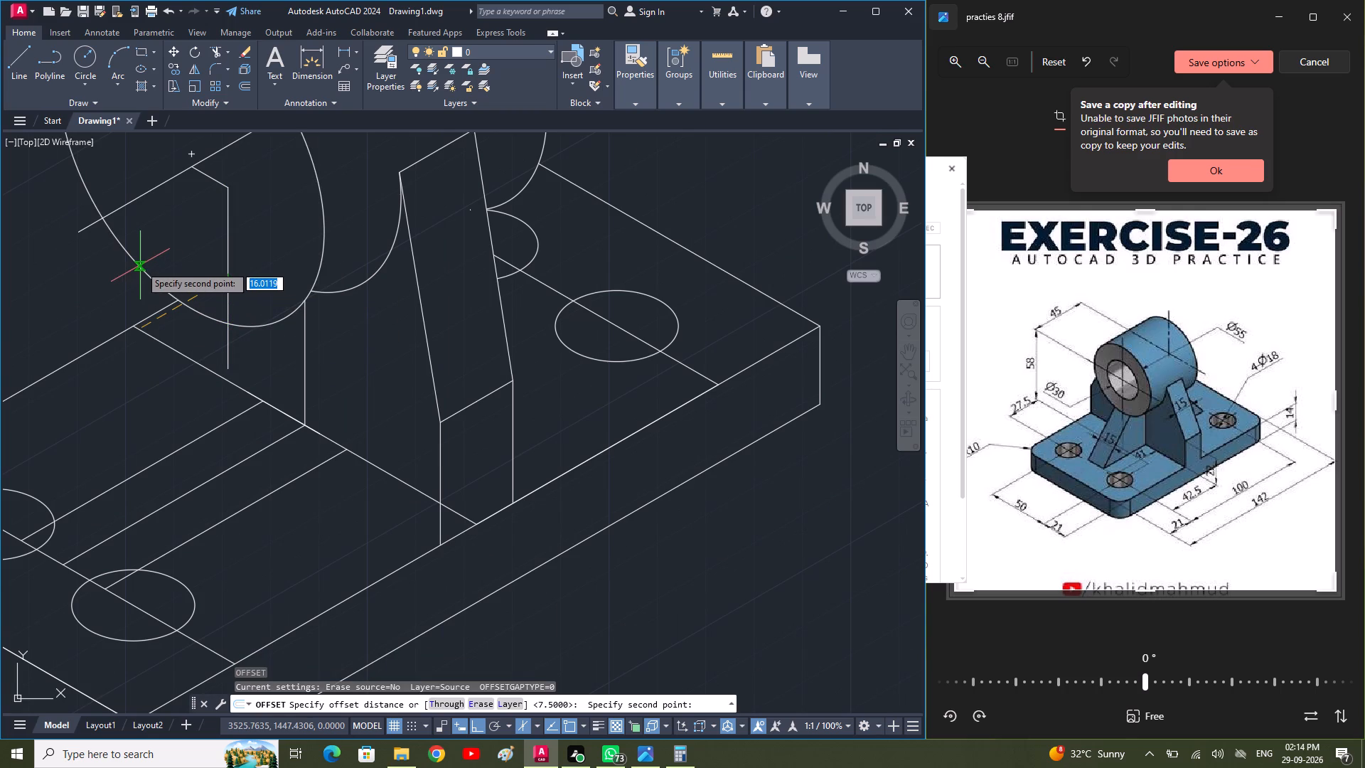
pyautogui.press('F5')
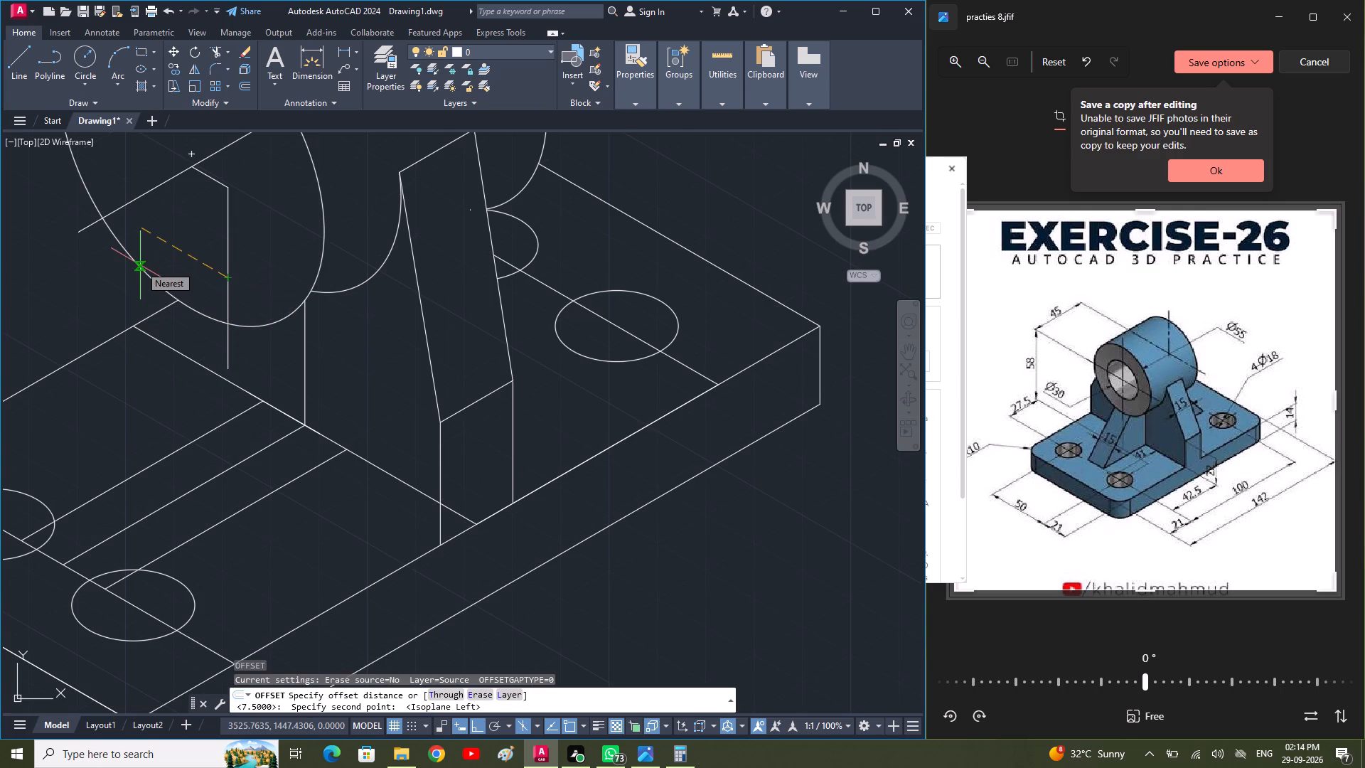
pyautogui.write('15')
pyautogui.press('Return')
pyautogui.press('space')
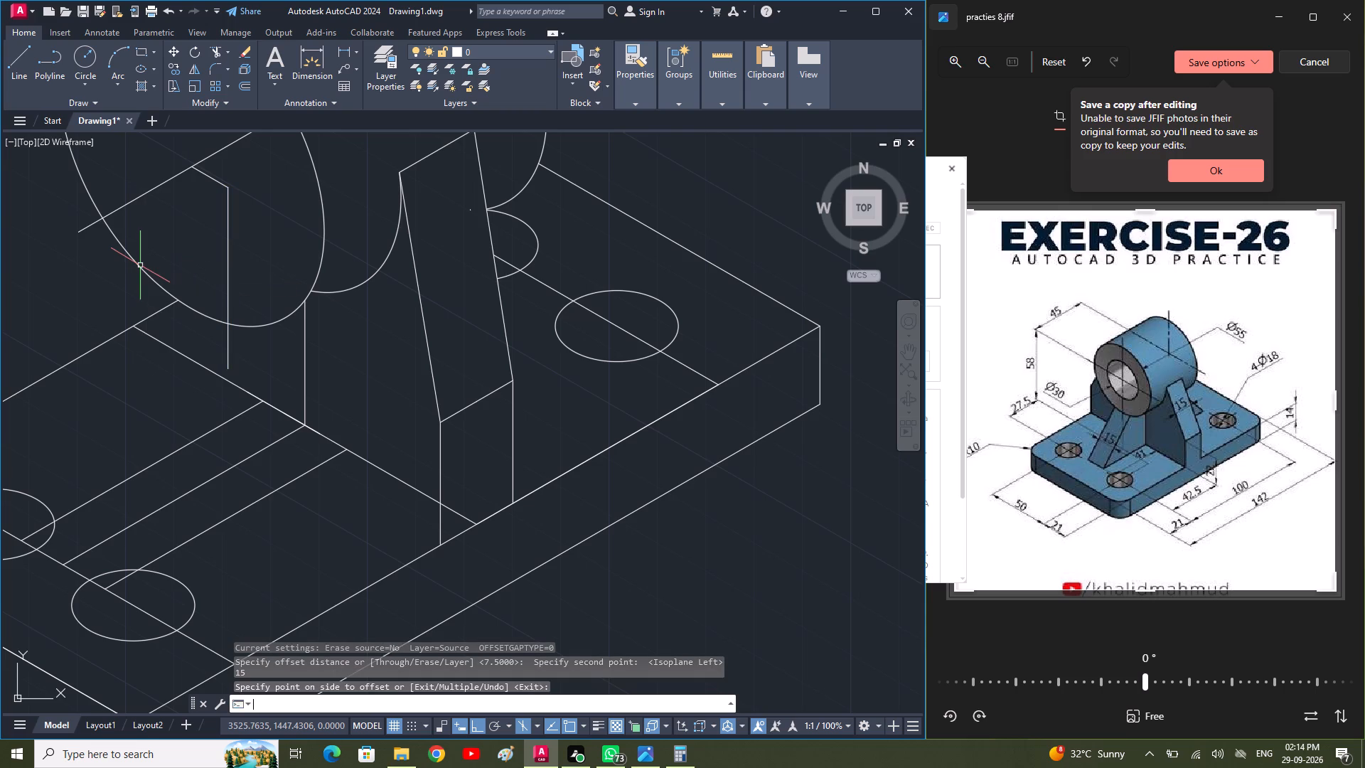
# Offset the new vertical line 15 mm across the near circle's centre to form the front rib's other edge.
pyautogui.press('space')
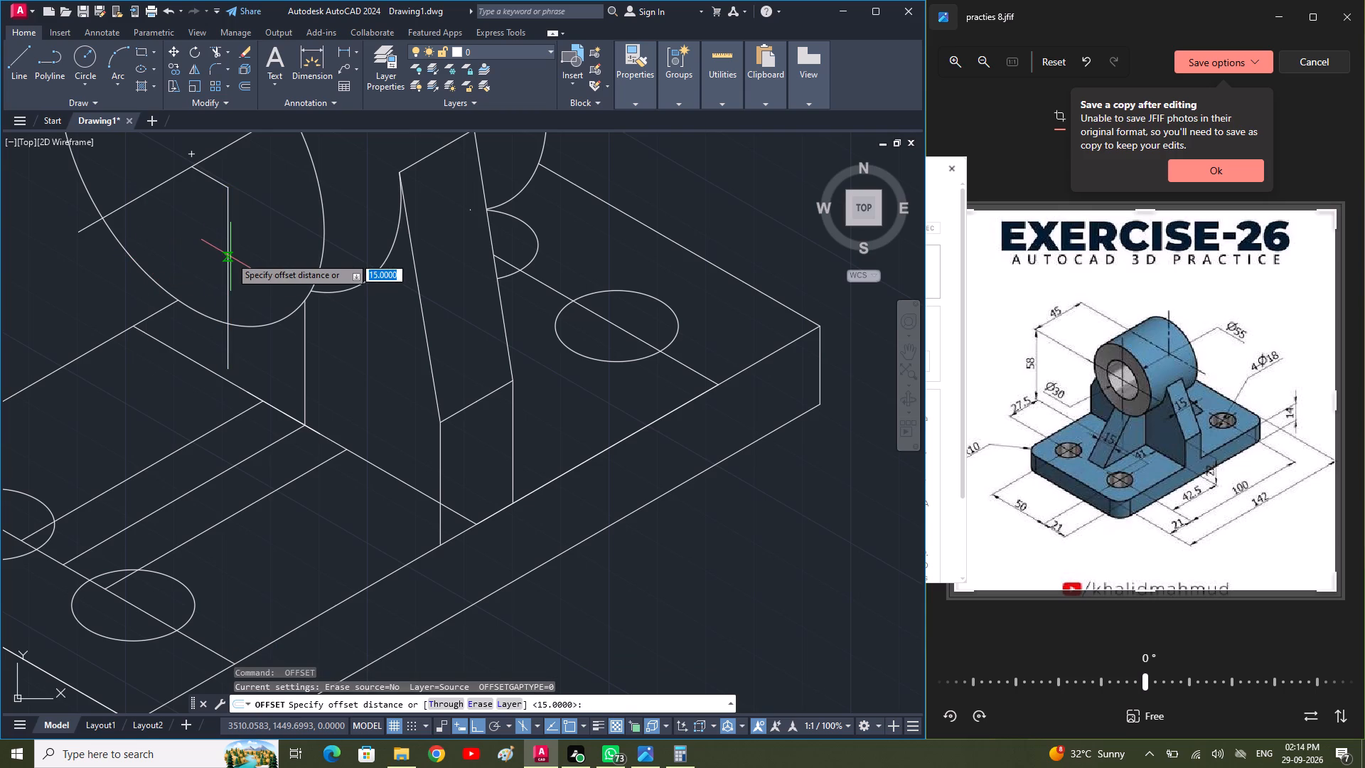
pyautogui.click(230, 257)
pyautogui.write('15')
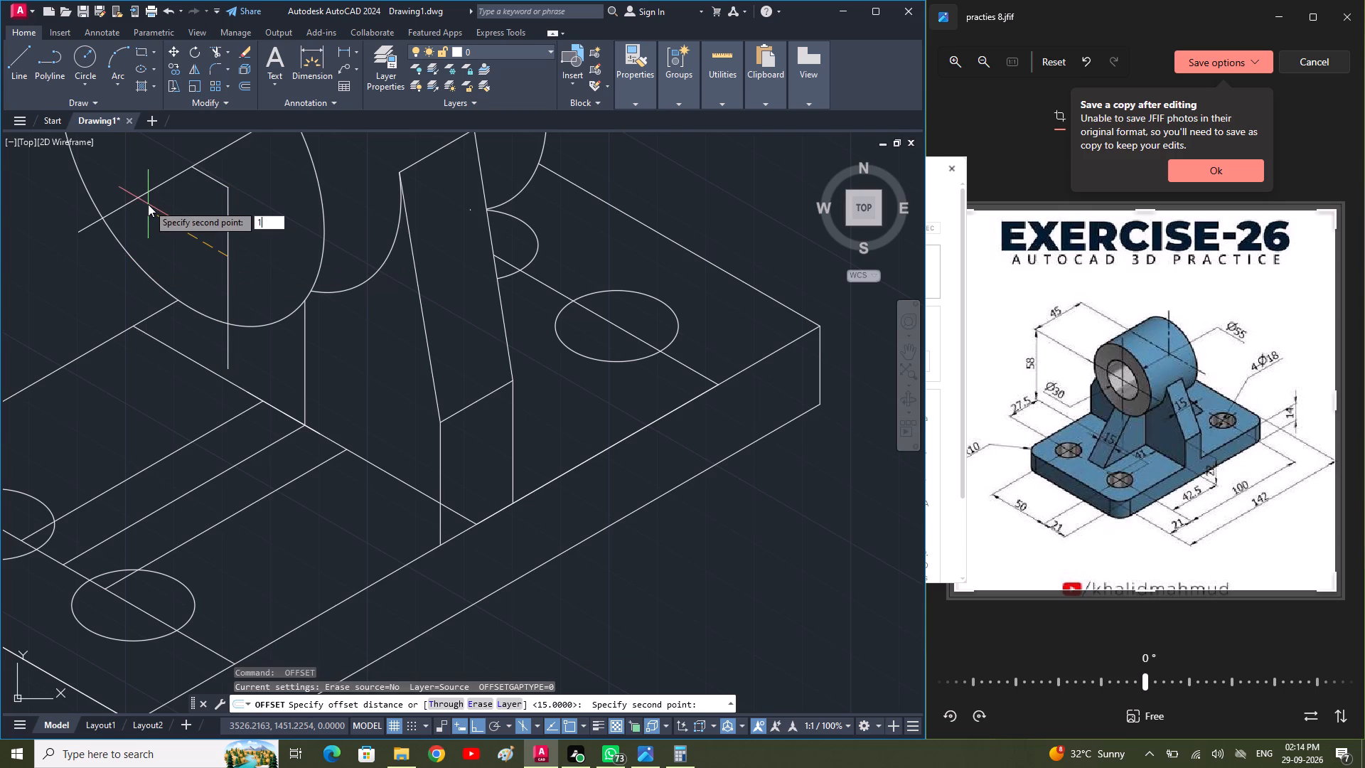
pyautogui.press('Return')
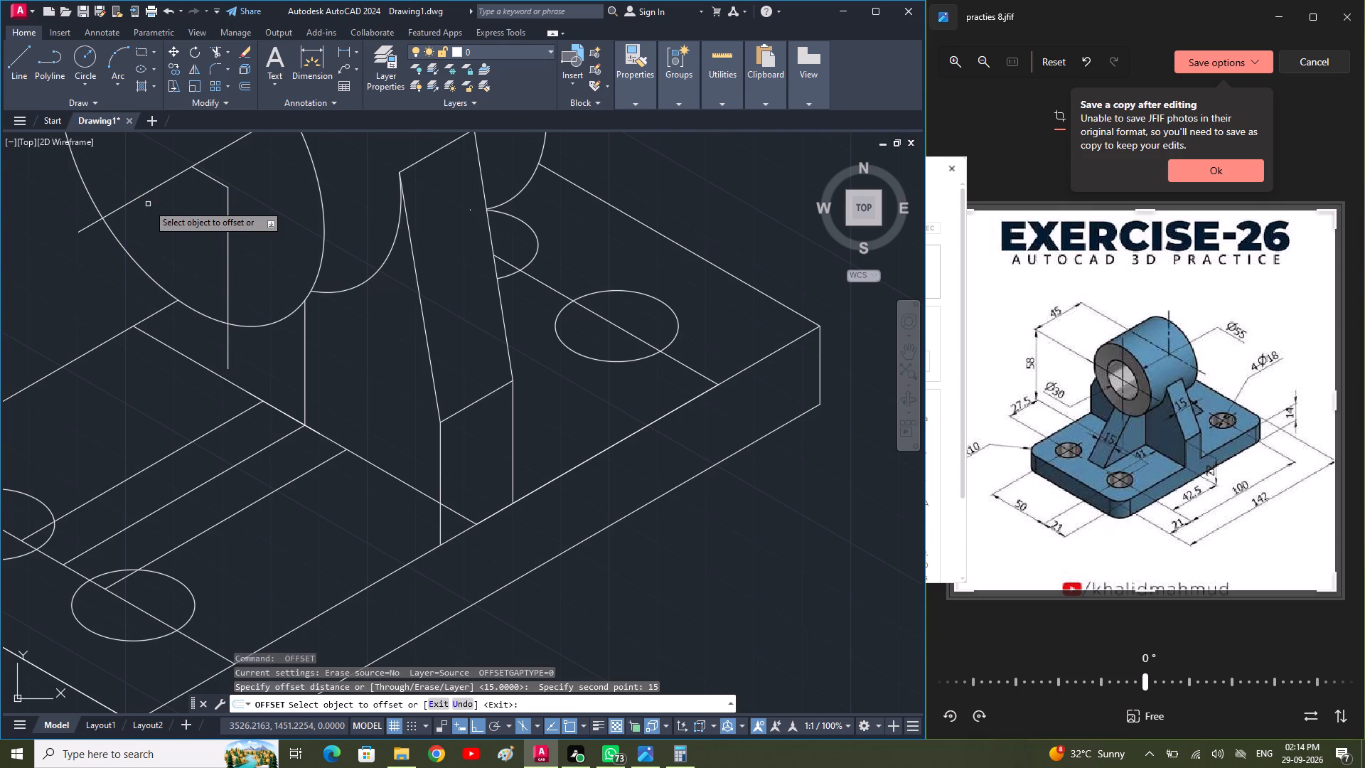
pyautogui.click(226, 252)
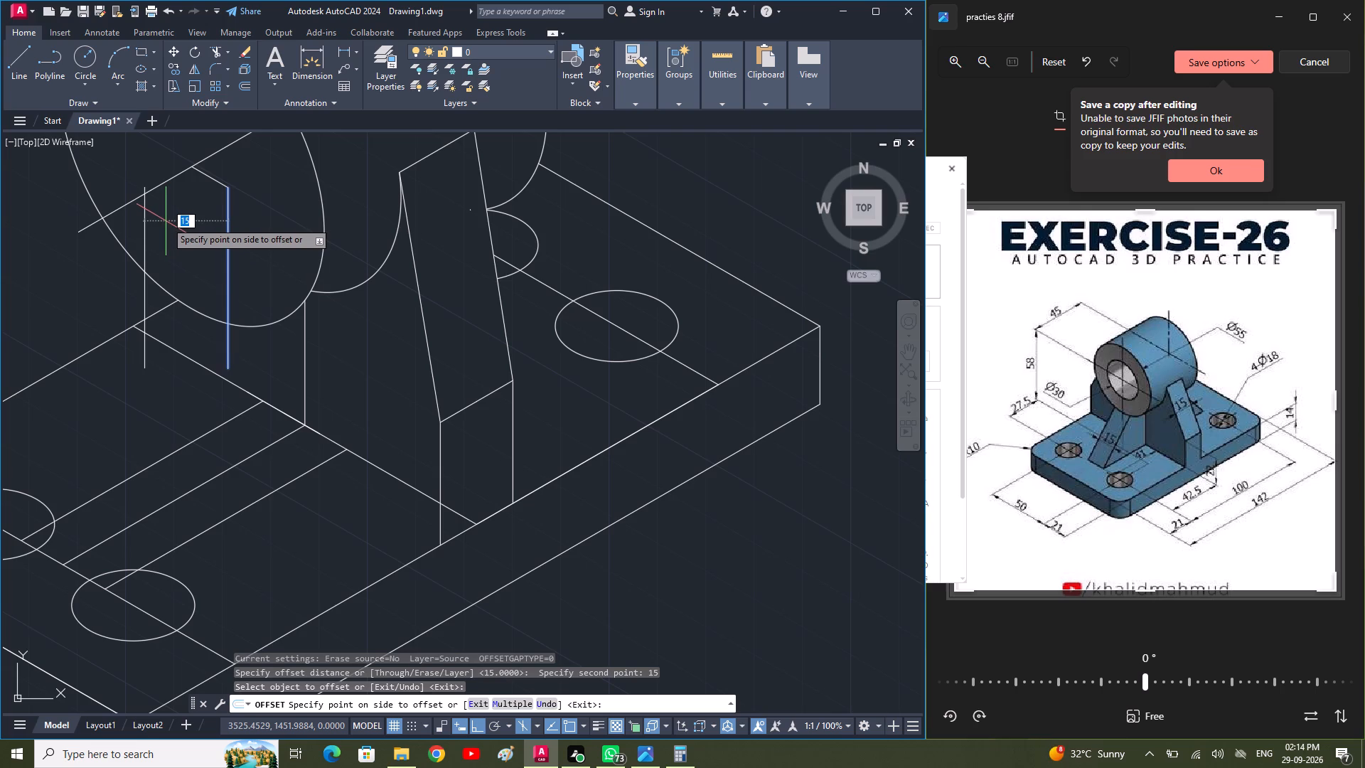
pyautogui.click(166, 221)
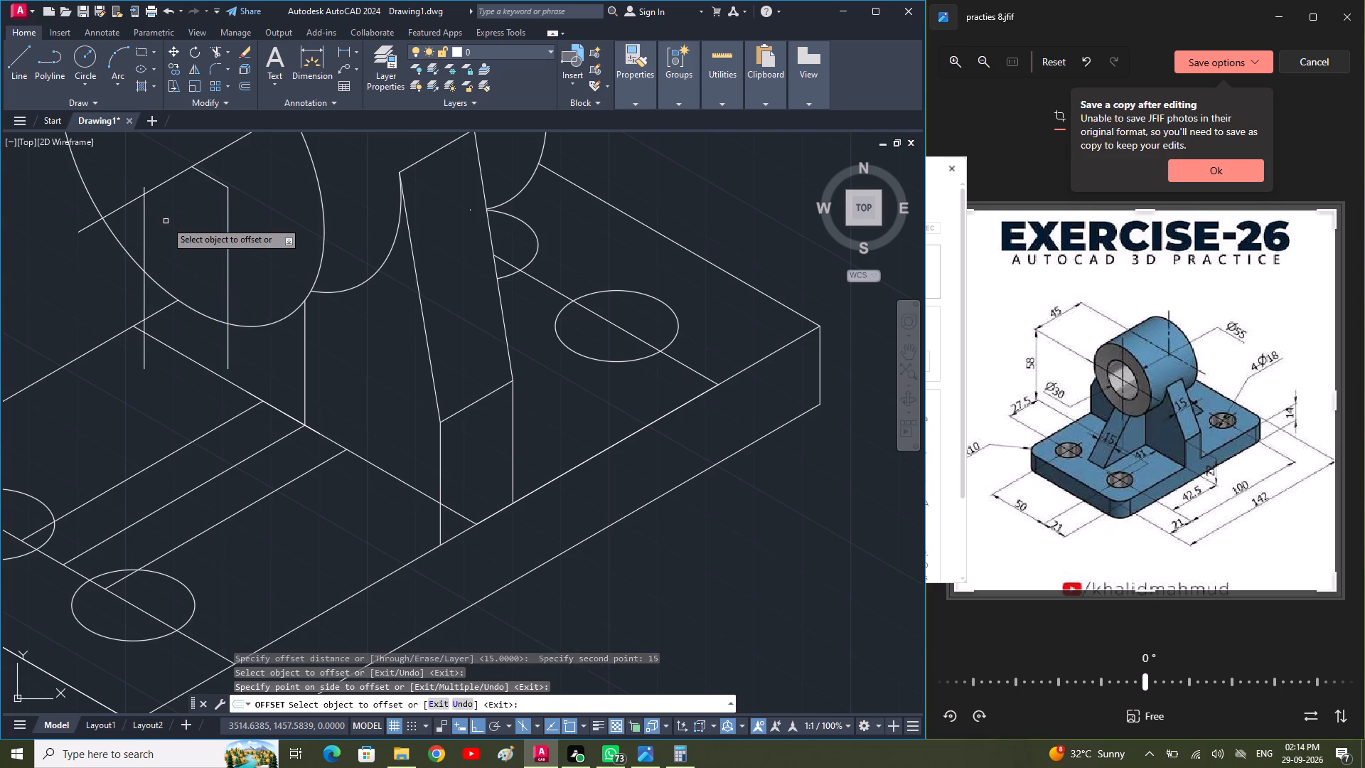
pyautogui.press('space')
# Trim both vertical rib lines where they run below the lower edge of the cylinder's near circle.
pyautogui.write('tr')
pyautogui.press('space')
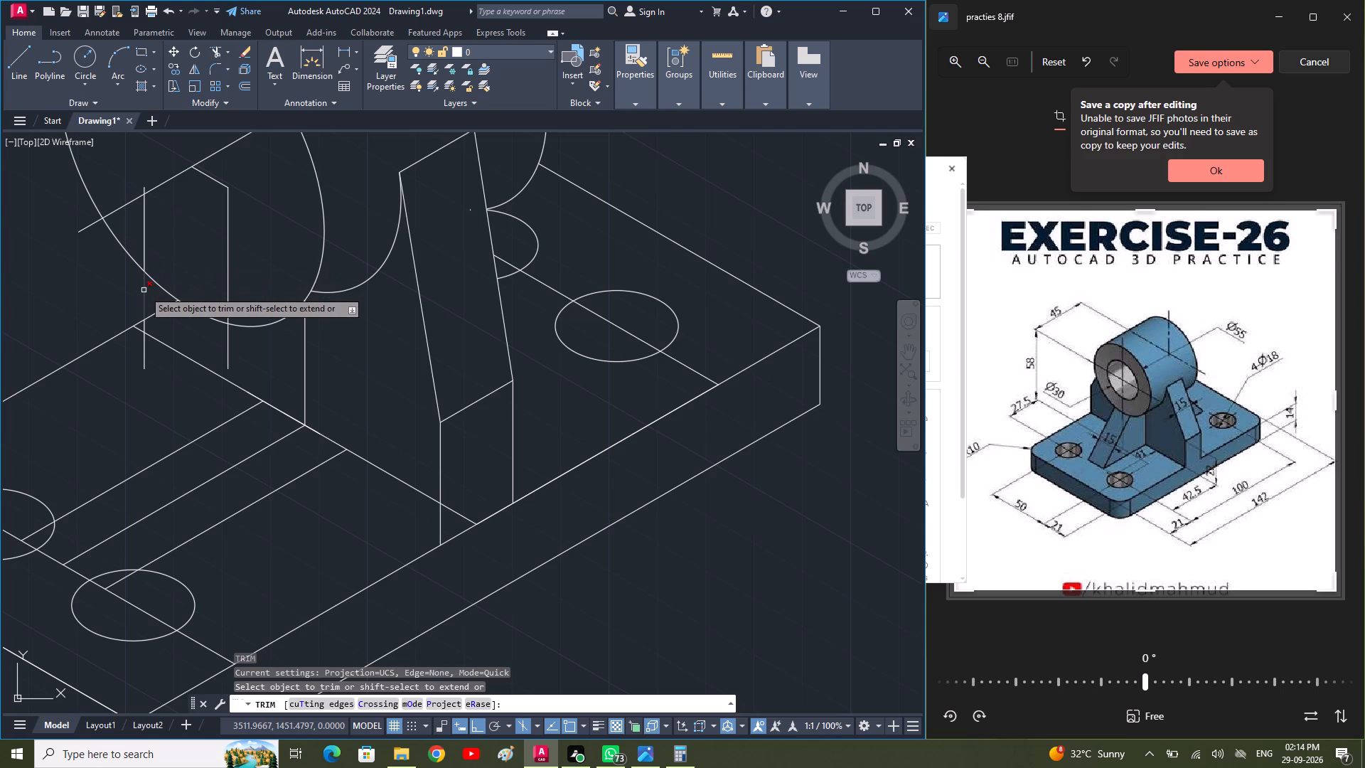
pyautogui.click(144, 290)
pyautogui.scroll(2, 145, 331)
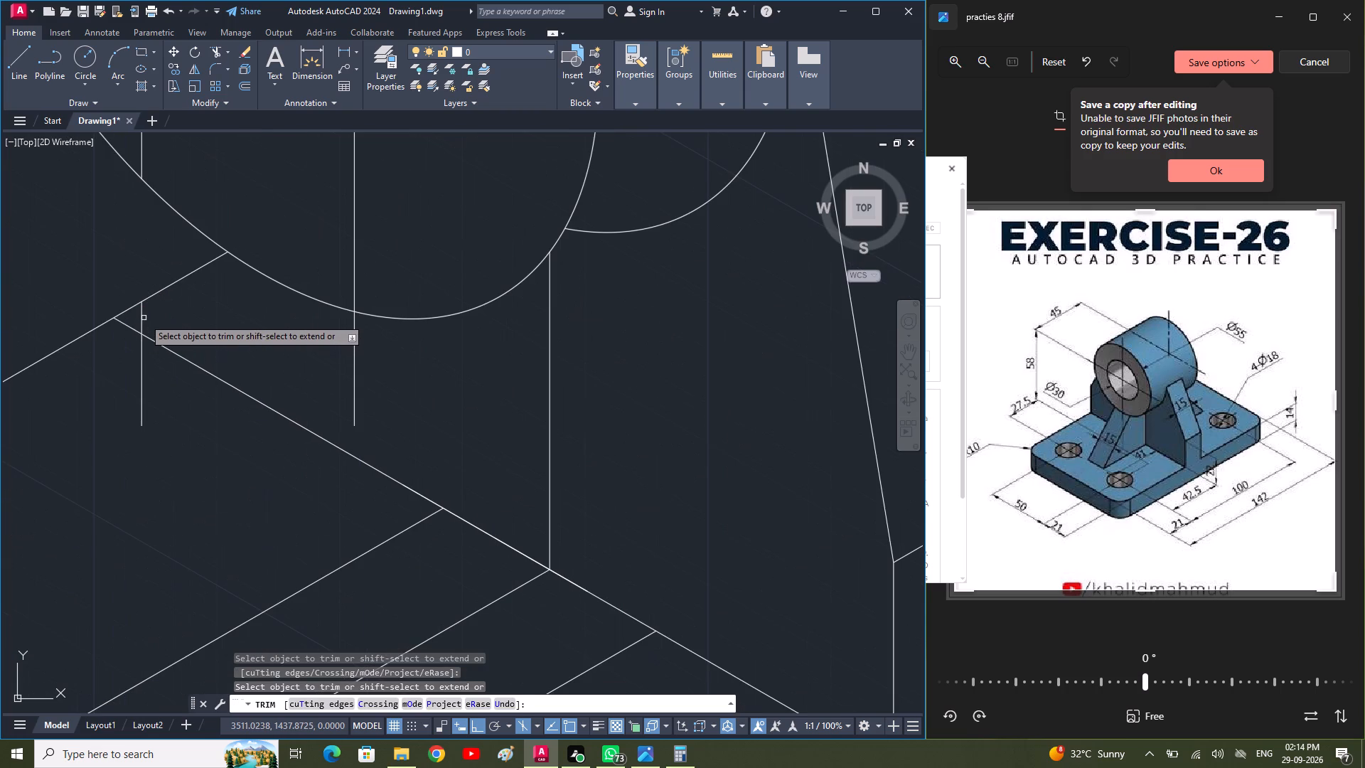
pyautogui.click(139, 318)
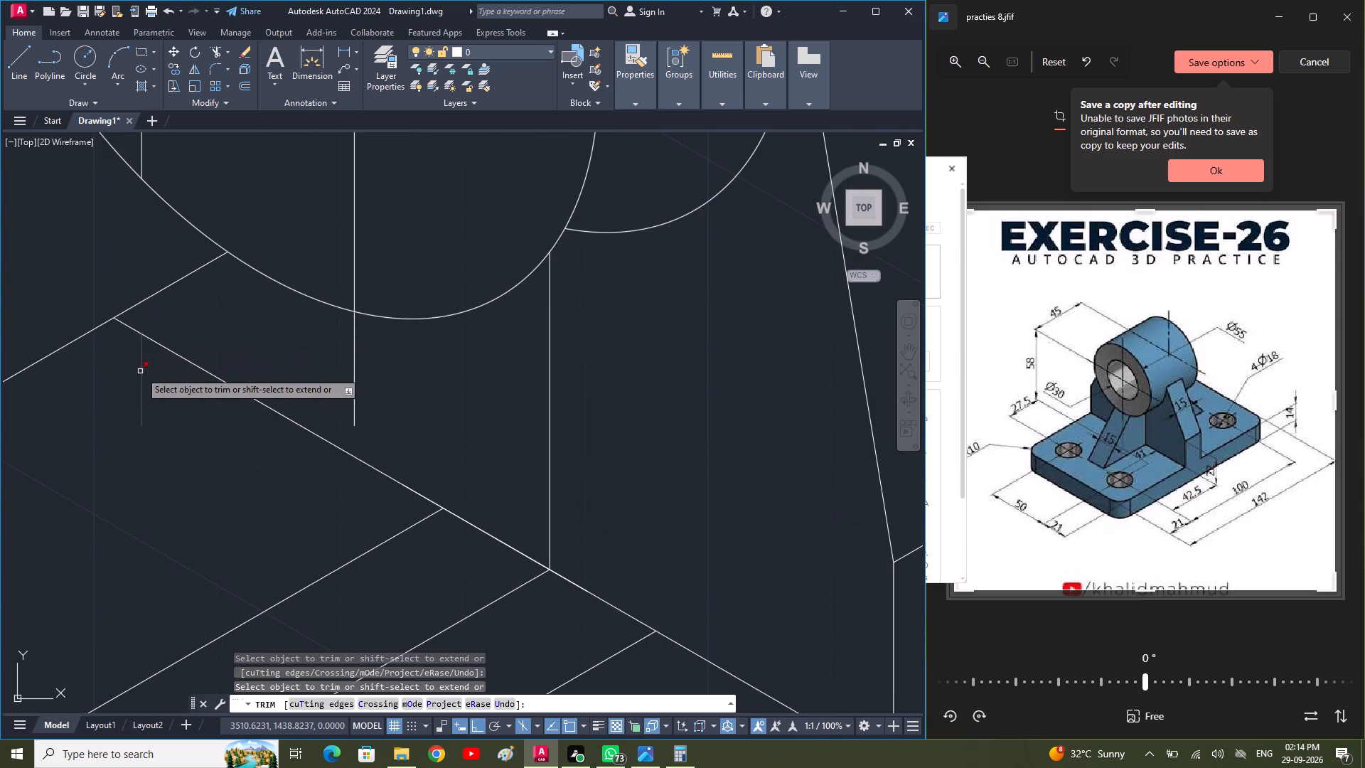
pyautogui.click(140, 371)
pyautogui.scroll(-1, 140, 371)
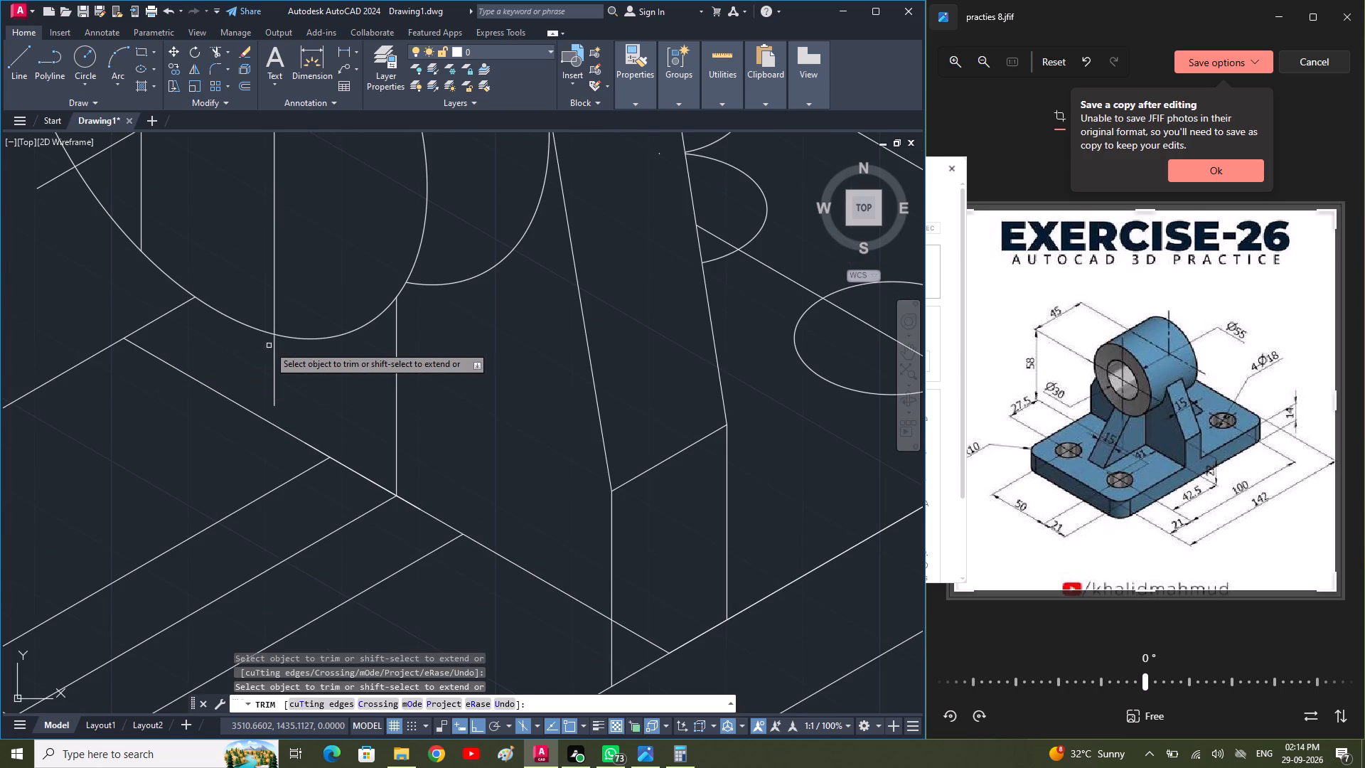
pyautogui.click(272, 347)
pyautogui.scroll(-1, 279, 347)
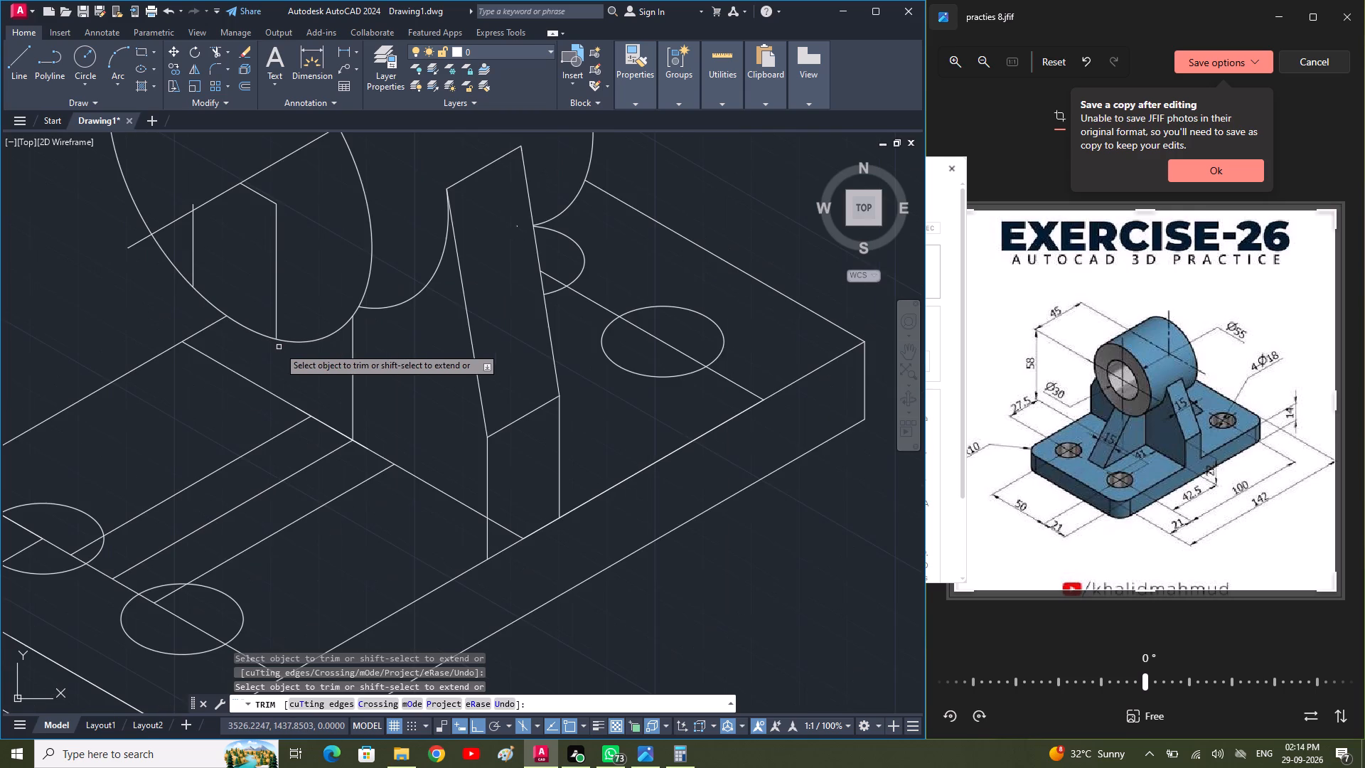
# Trim away the 30° line beyond the rib start point and the short 7.5 mm segment inside the near circle.
pyautogui.click(169, 226)
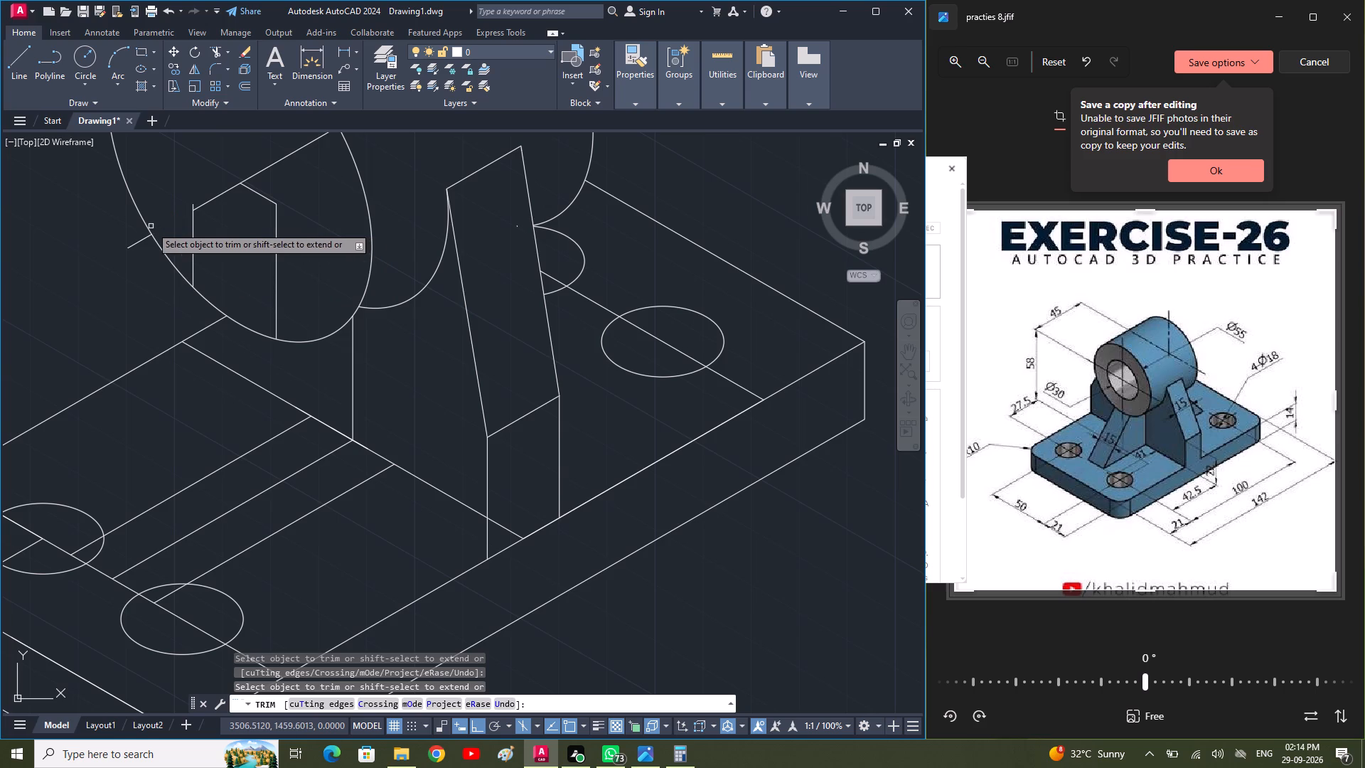
pyautogui.click(143, 242)
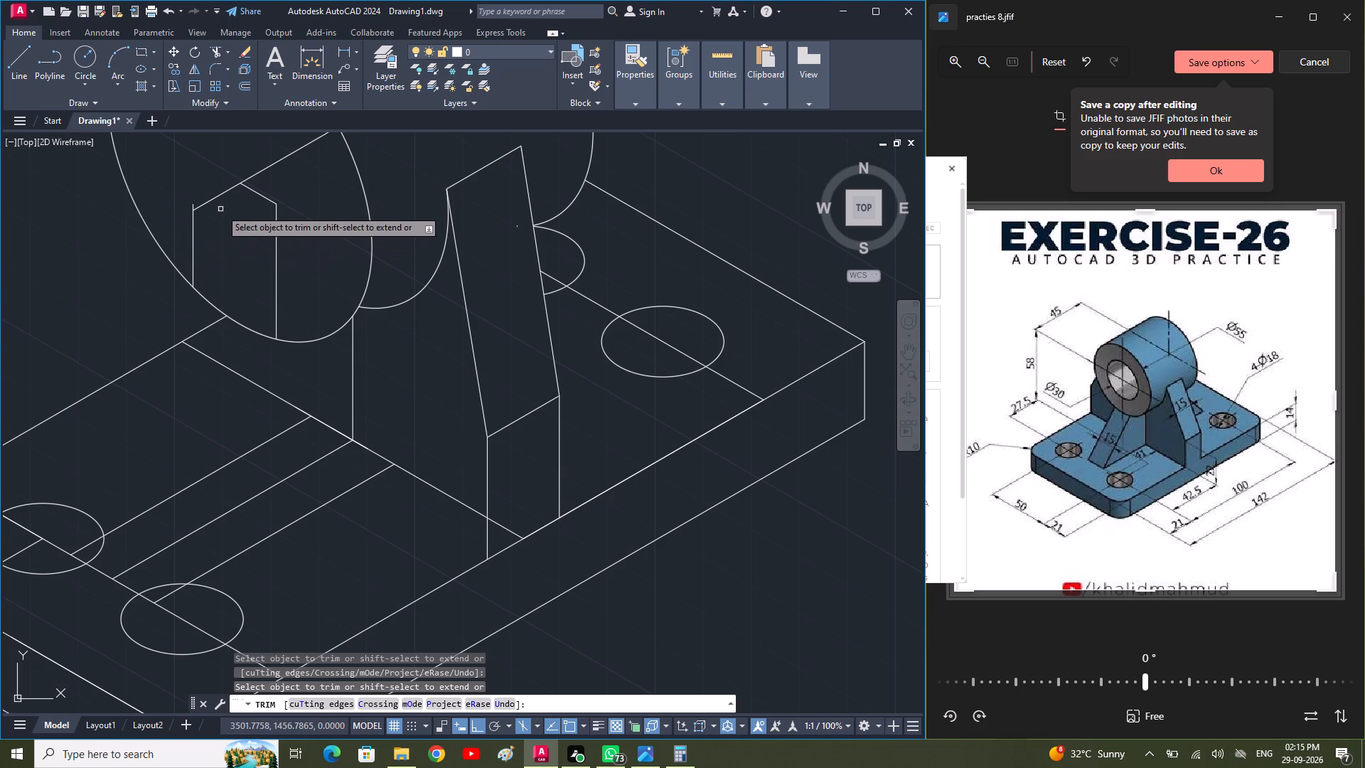
pyautogui.click(224, 191)
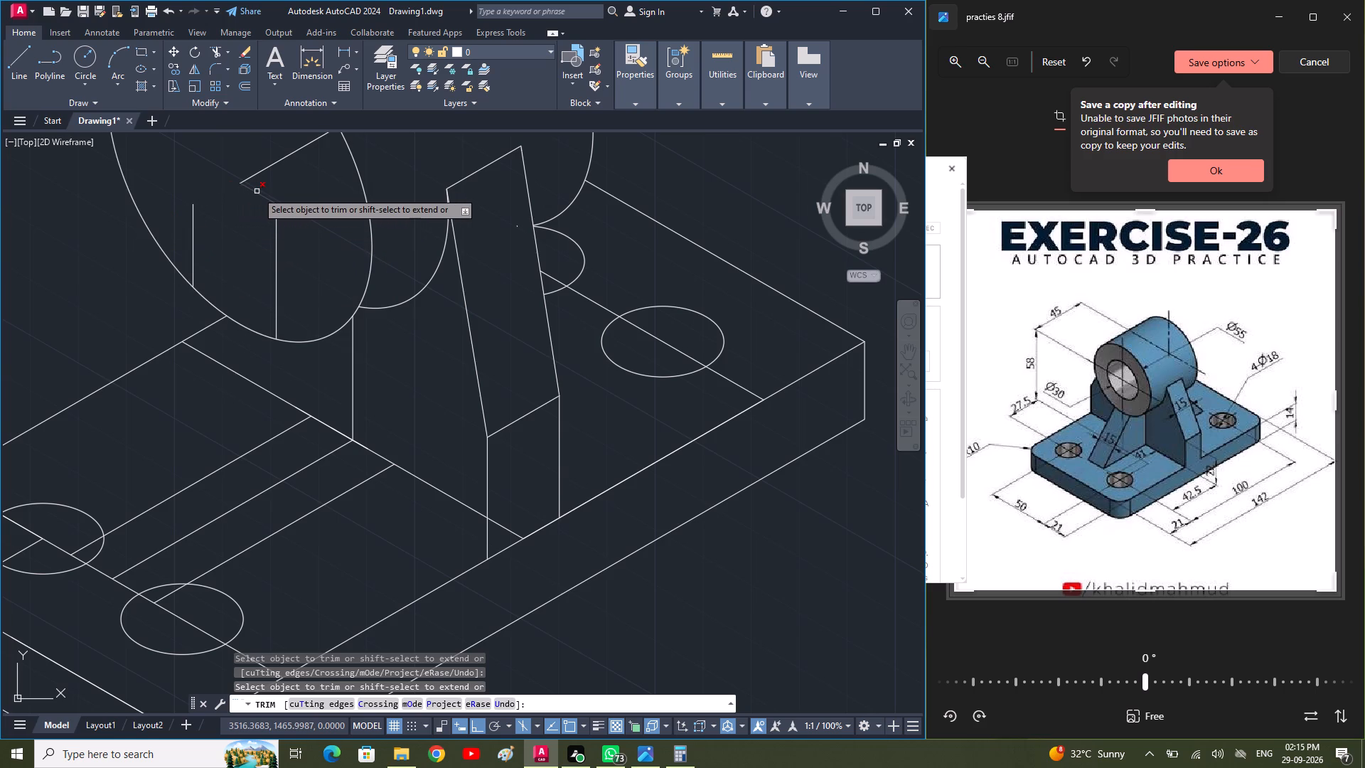
pyautogui.click(257, 191)
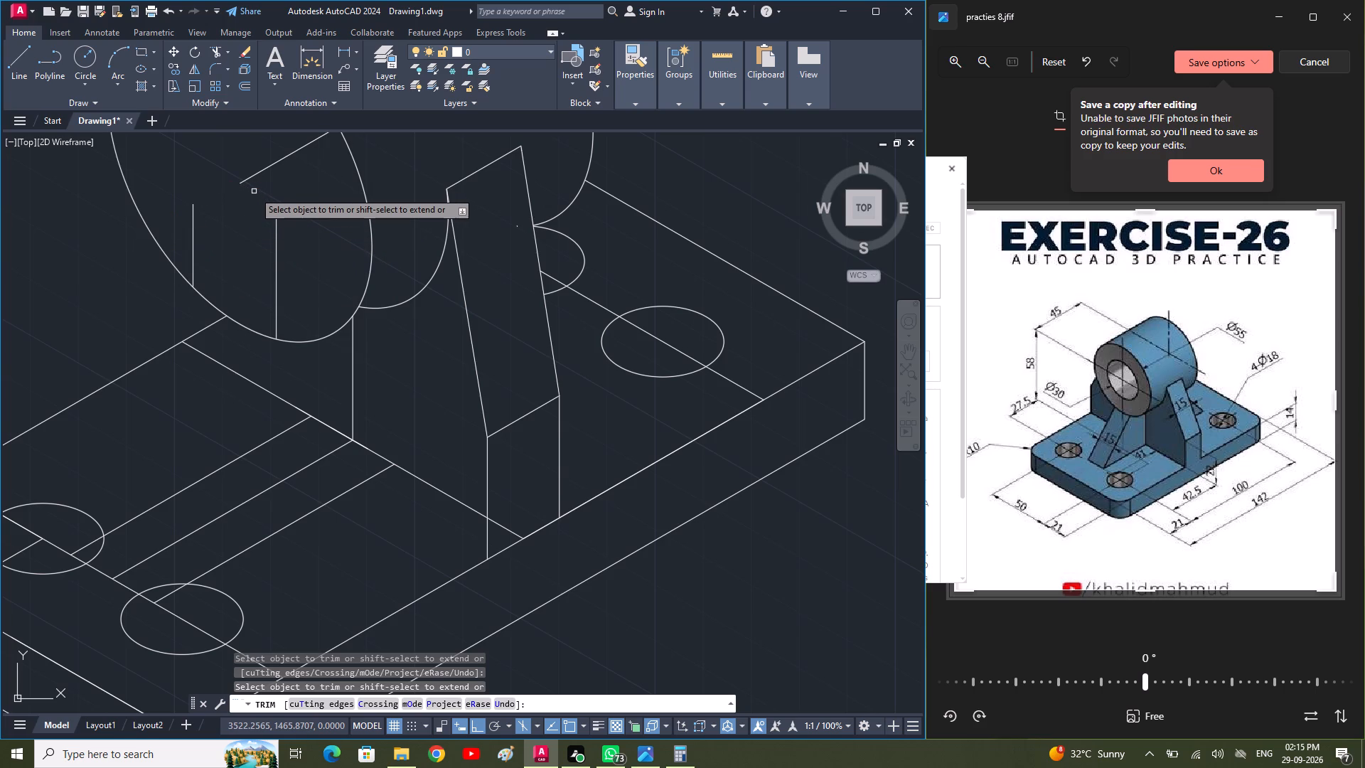
pyautogui.press('space')
pyautogui.press('space')
pyautogui.press('space')
pyautogui.press('space')
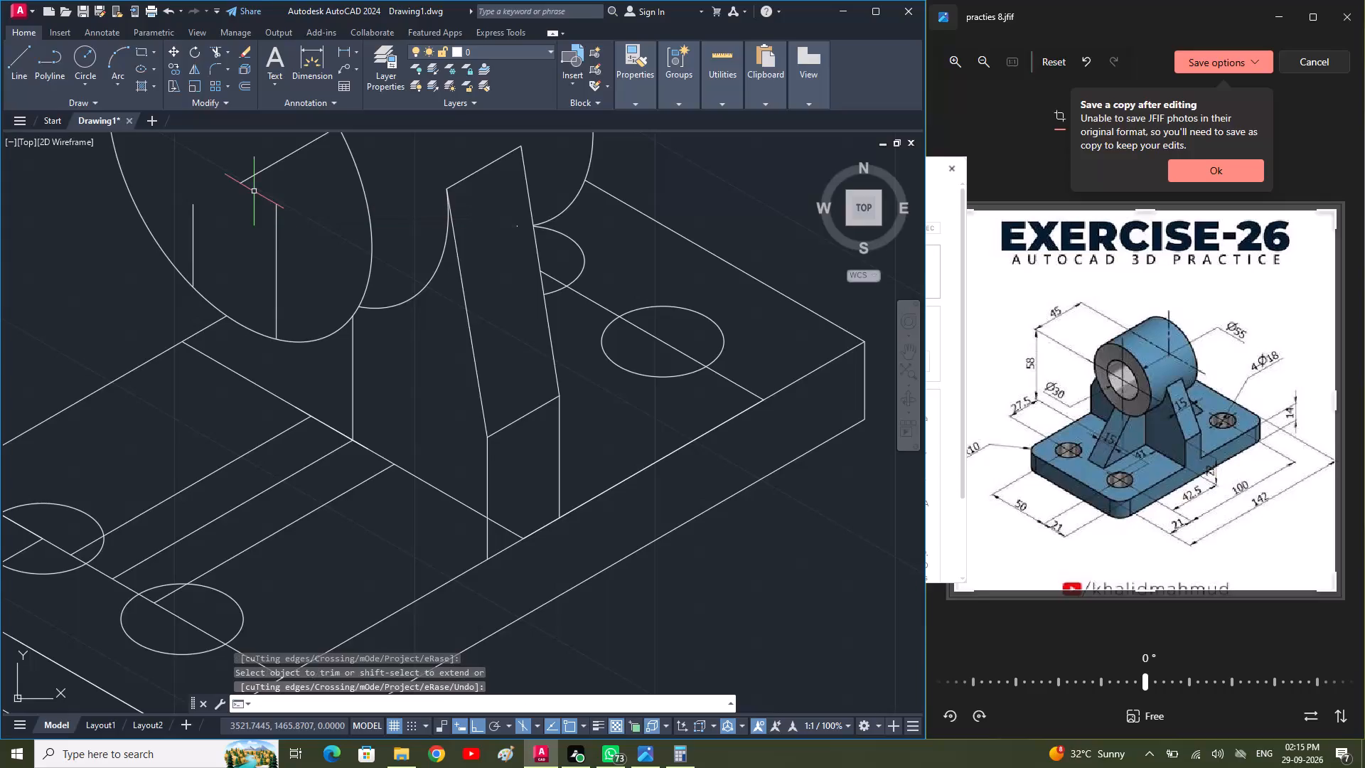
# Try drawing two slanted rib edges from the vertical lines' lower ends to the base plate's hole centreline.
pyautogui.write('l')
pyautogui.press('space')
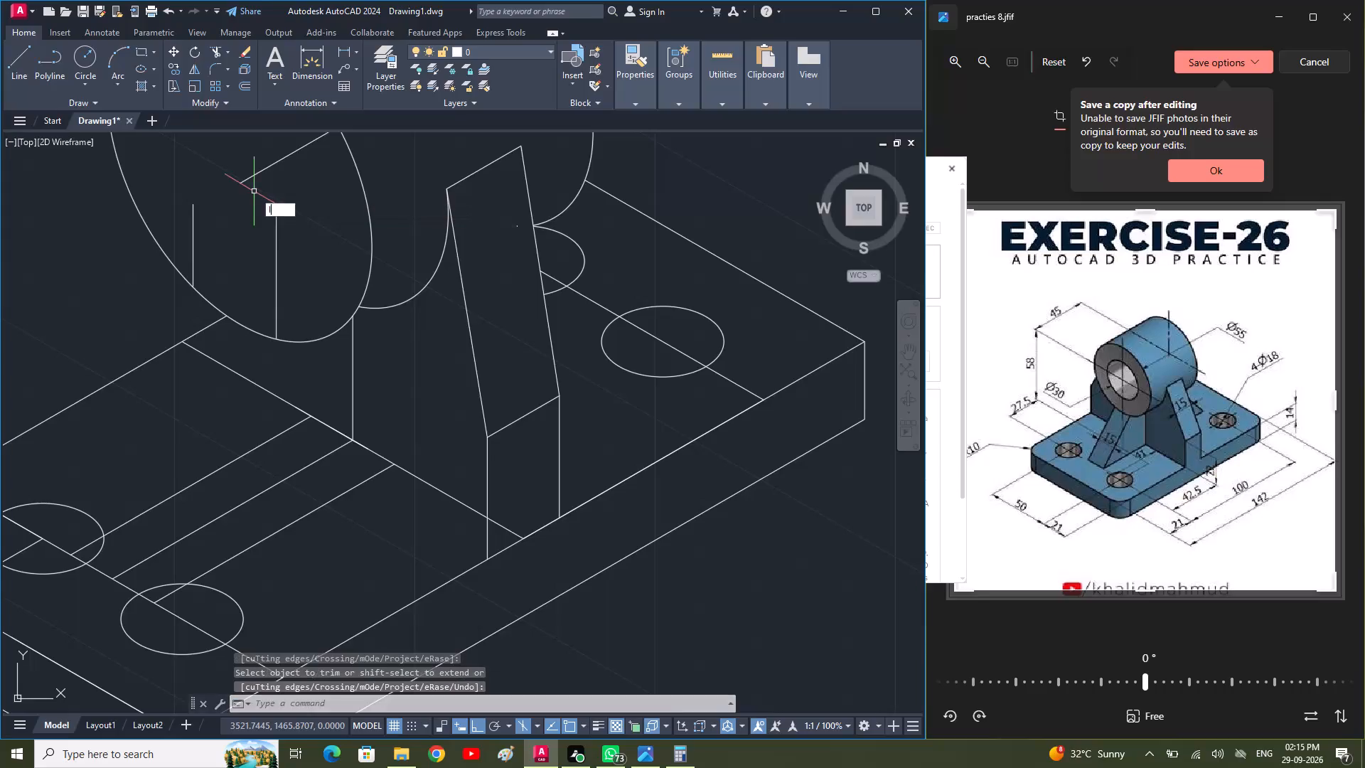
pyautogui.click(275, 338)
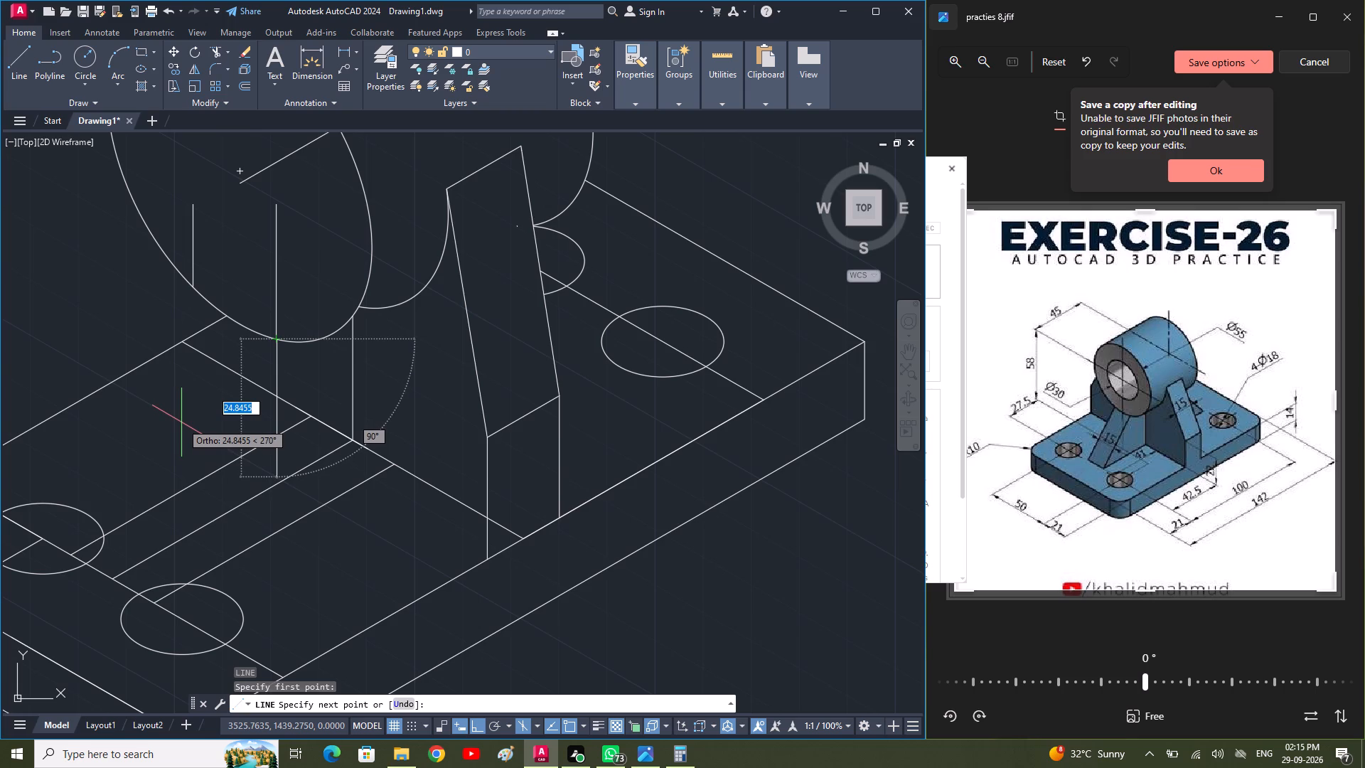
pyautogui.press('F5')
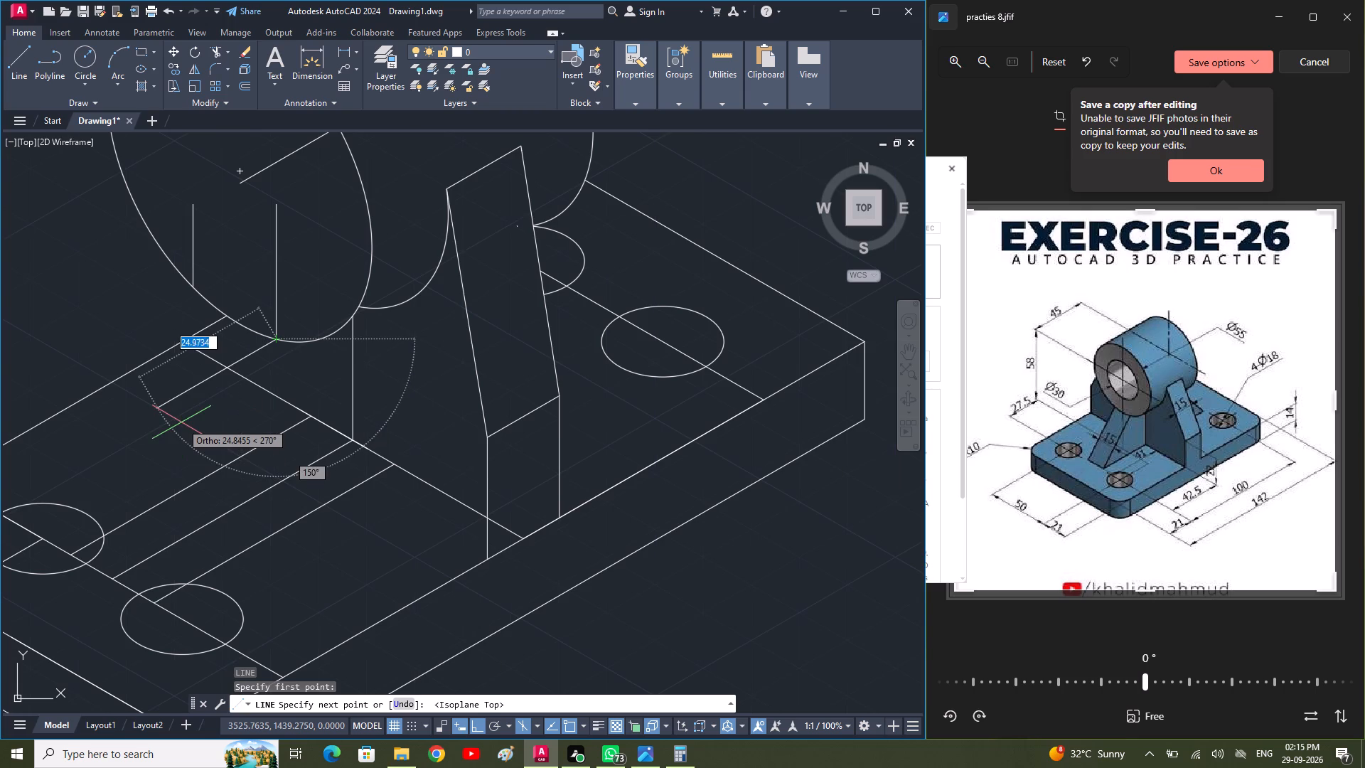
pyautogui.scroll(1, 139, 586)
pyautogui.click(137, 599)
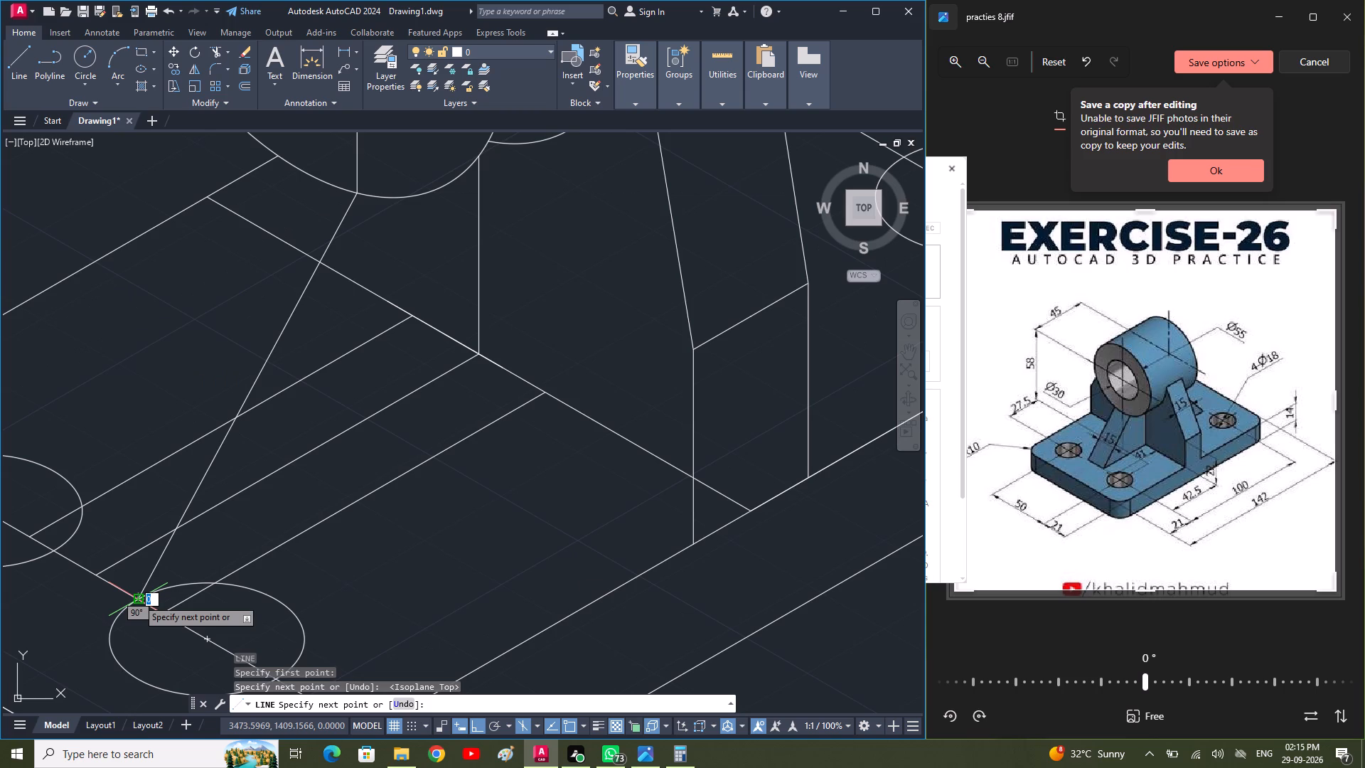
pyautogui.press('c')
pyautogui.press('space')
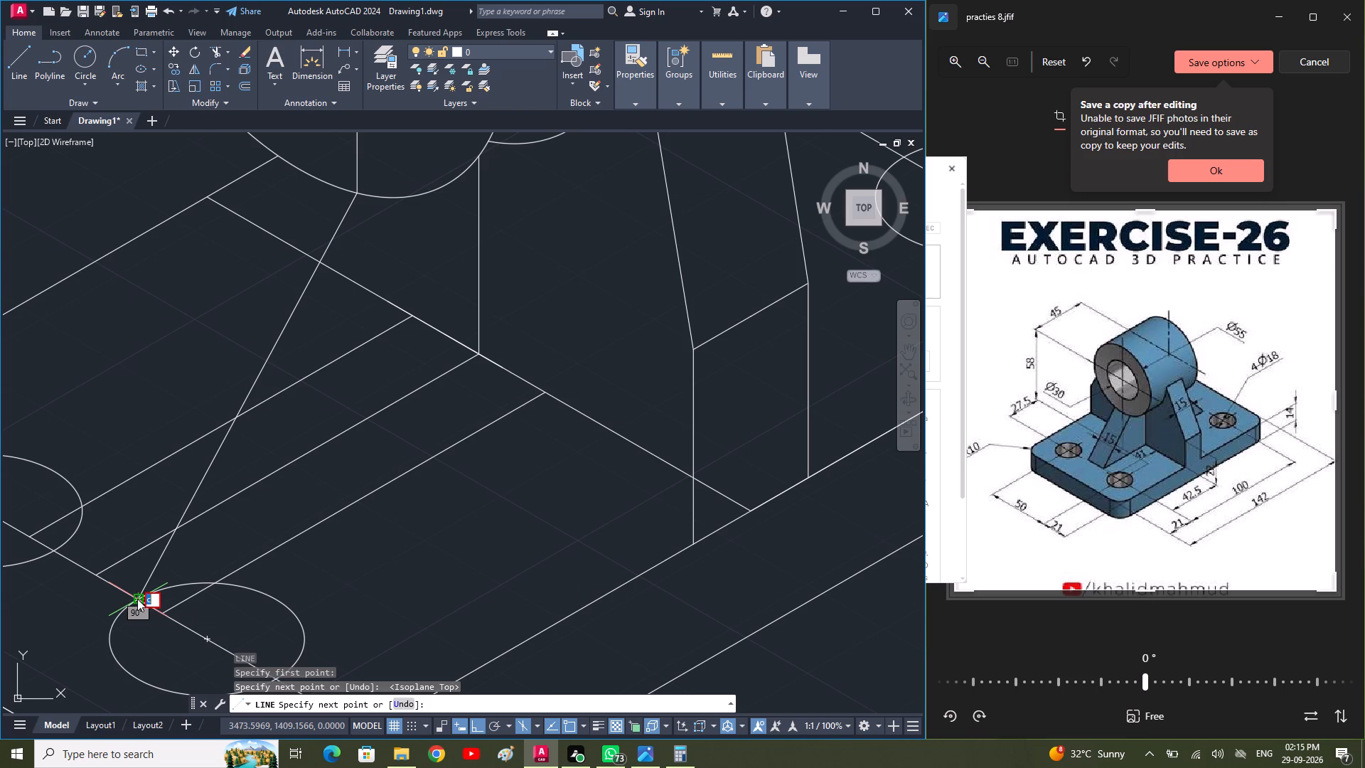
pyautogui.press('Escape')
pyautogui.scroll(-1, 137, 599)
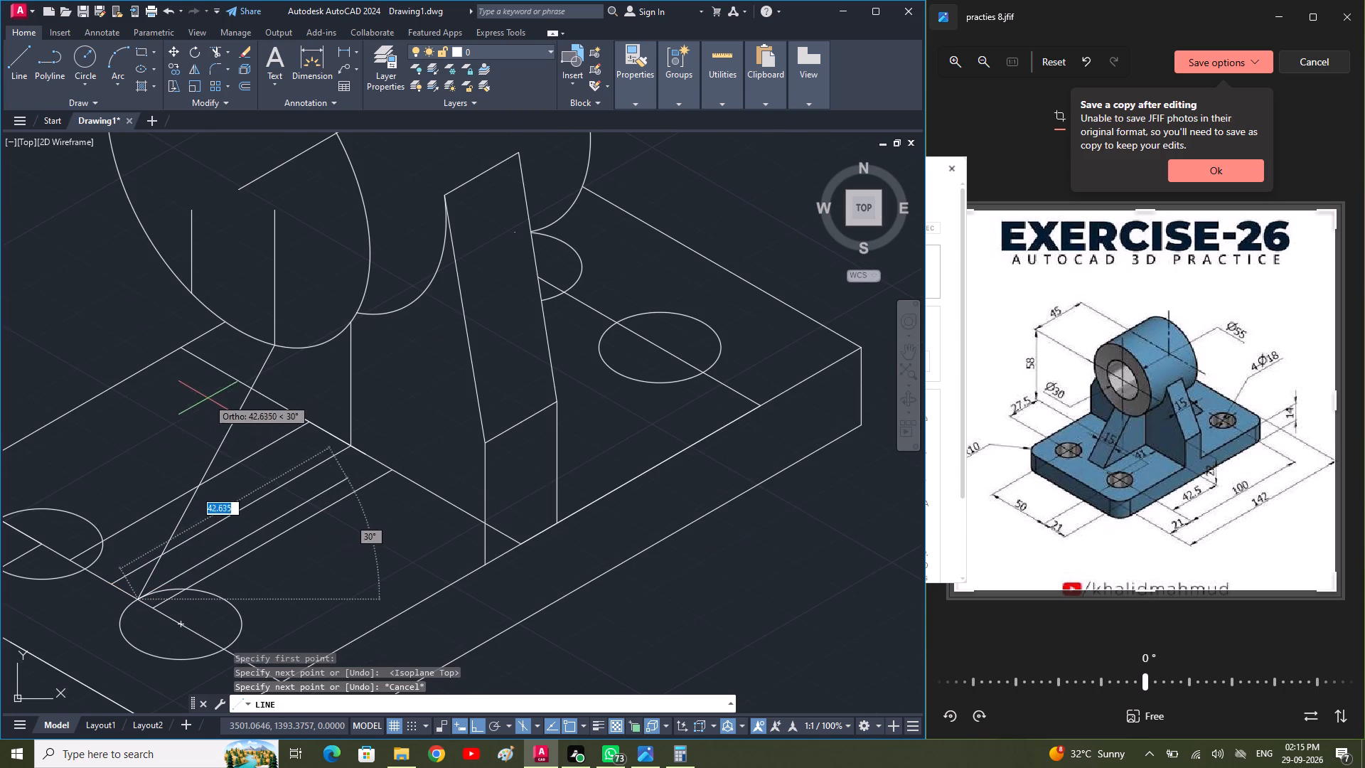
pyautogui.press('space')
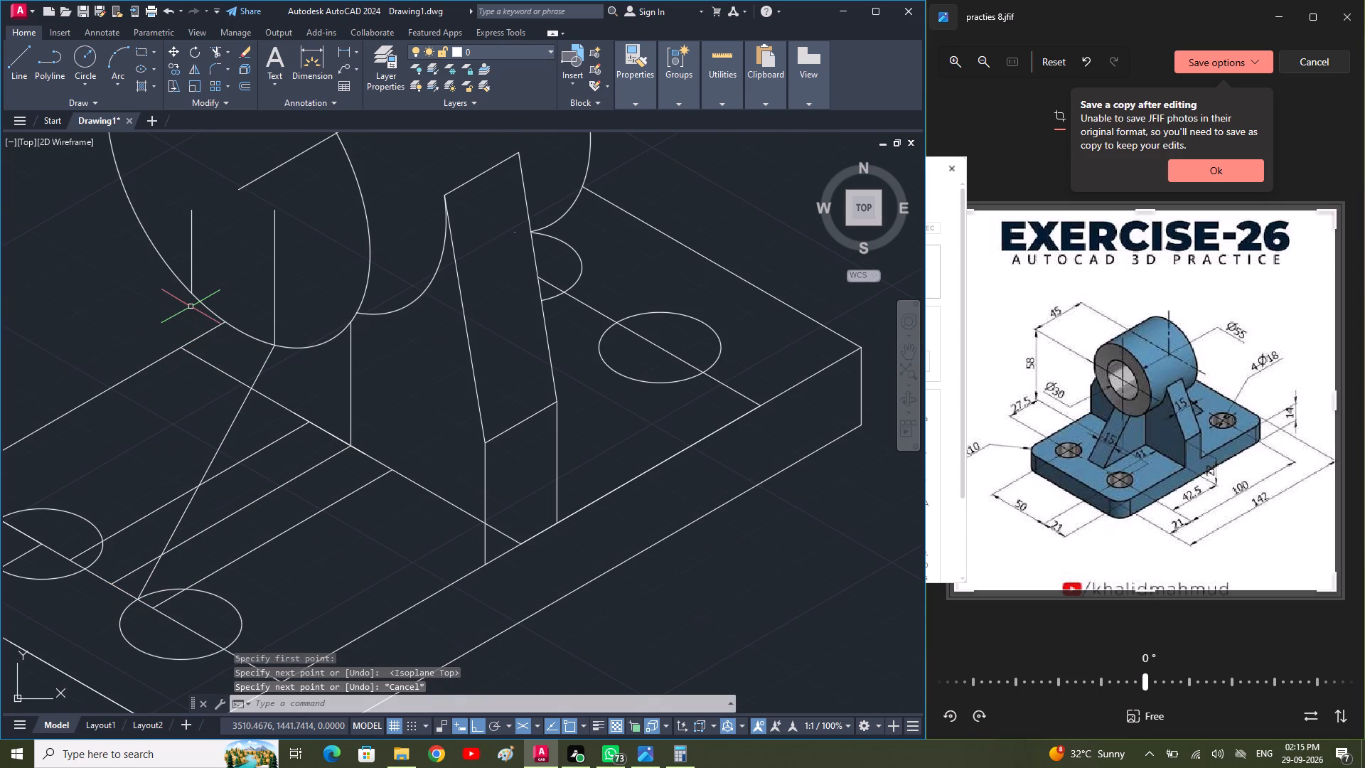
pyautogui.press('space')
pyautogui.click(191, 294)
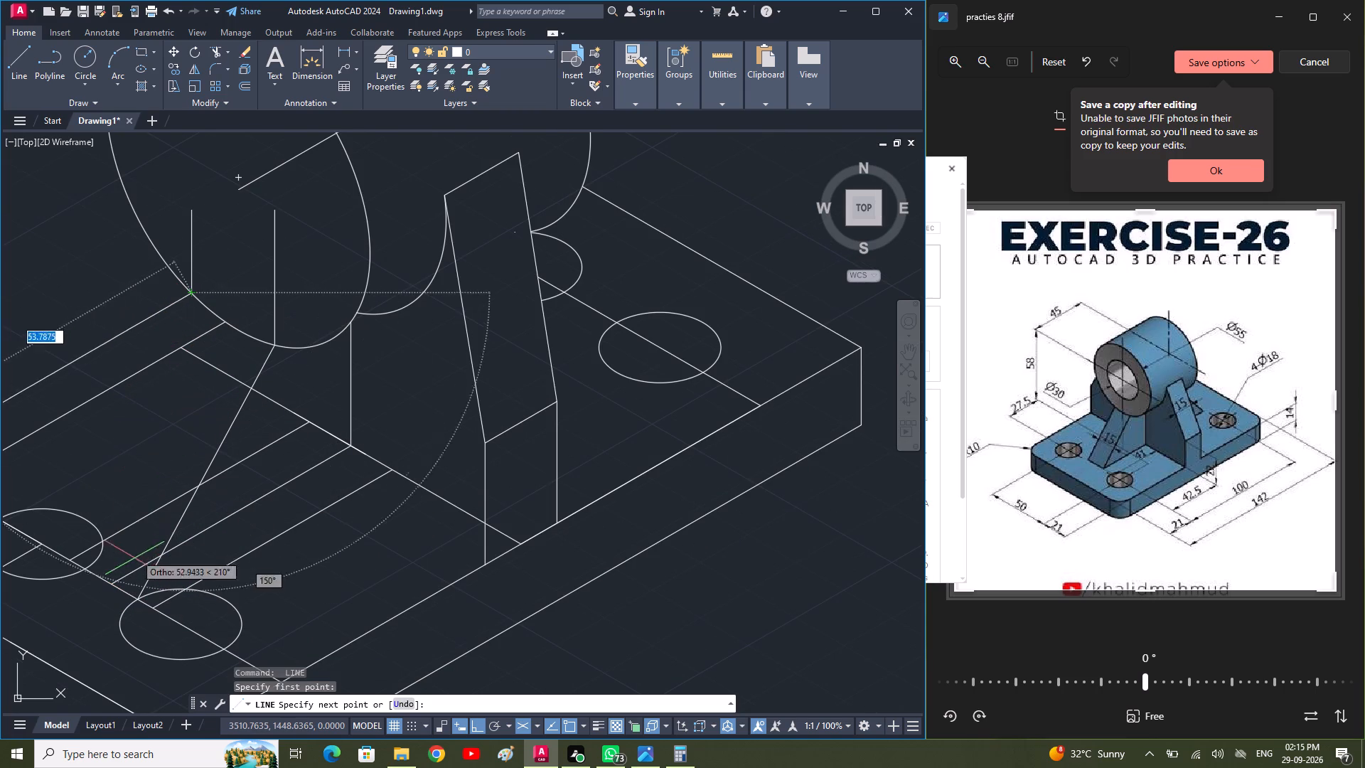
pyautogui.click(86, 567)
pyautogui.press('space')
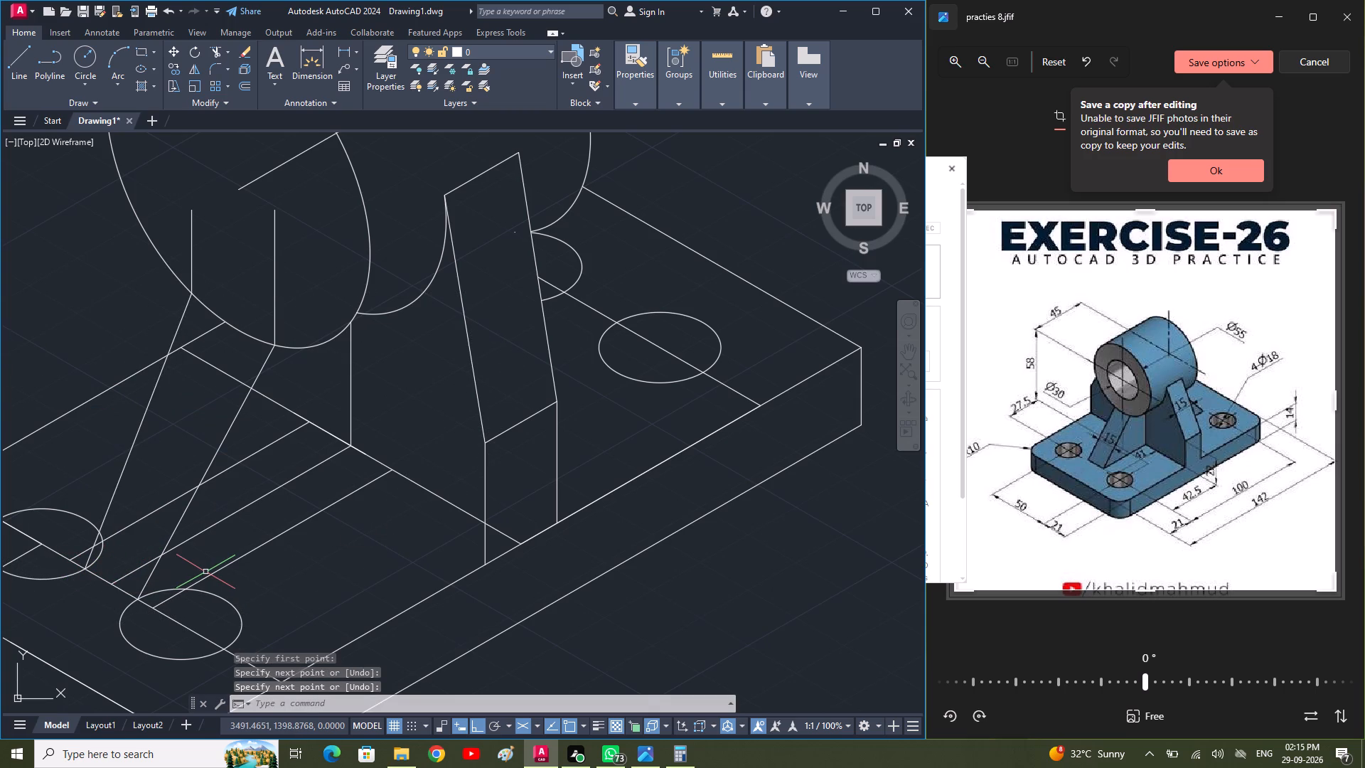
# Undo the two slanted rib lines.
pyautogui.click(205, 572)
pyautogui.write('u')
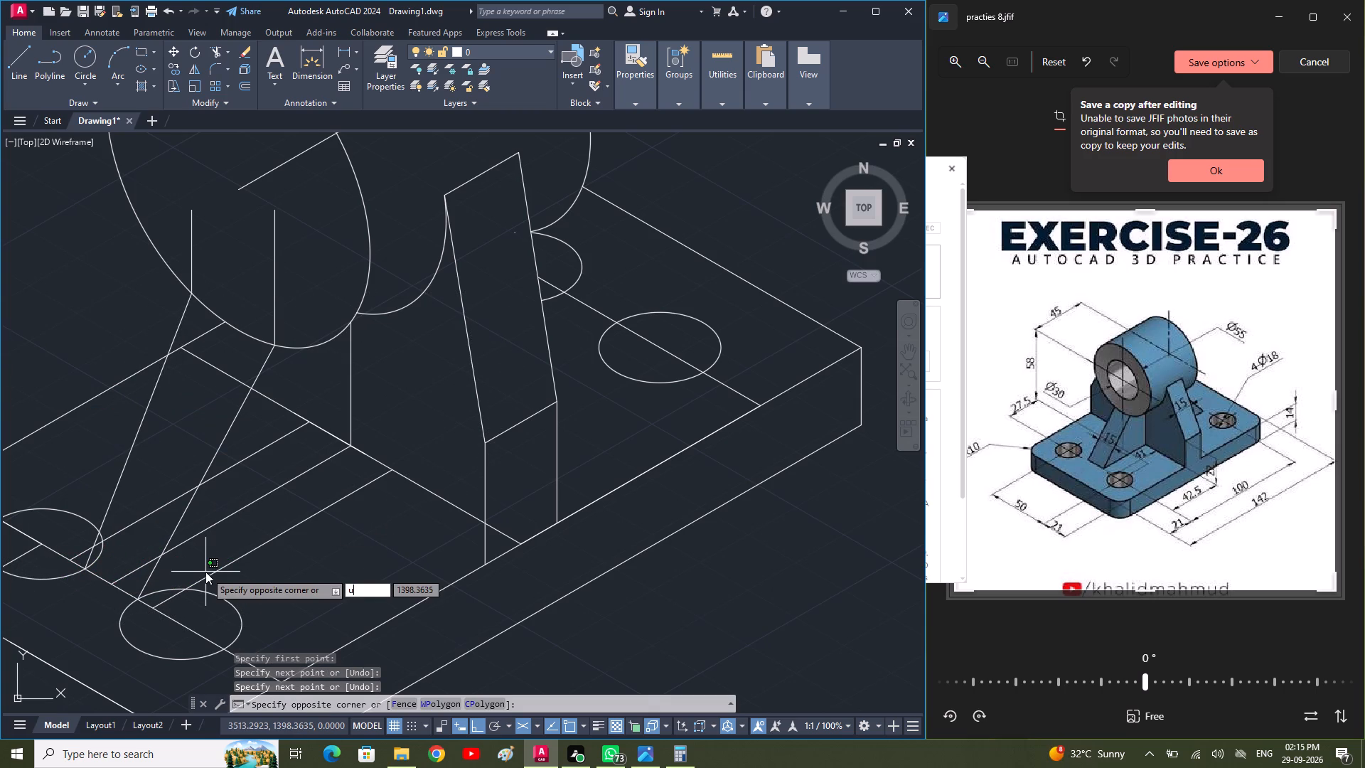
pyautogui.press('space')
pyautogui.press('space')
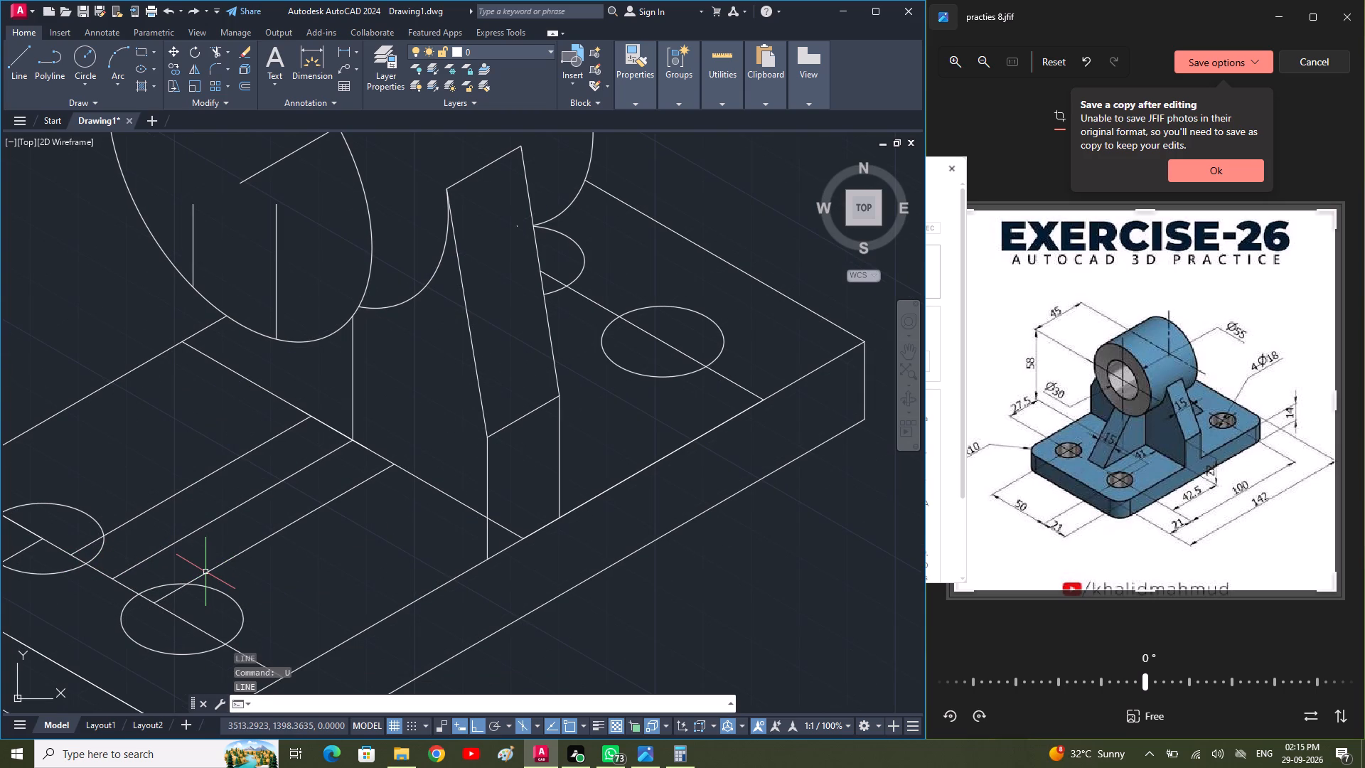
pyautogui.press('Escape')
# Draw two slanted rib edges from the vertical lines' lower ends to the outer base layout lines' endpoints on the hole centreline.
pyautogui.write('l')
pyautogui.press('space')
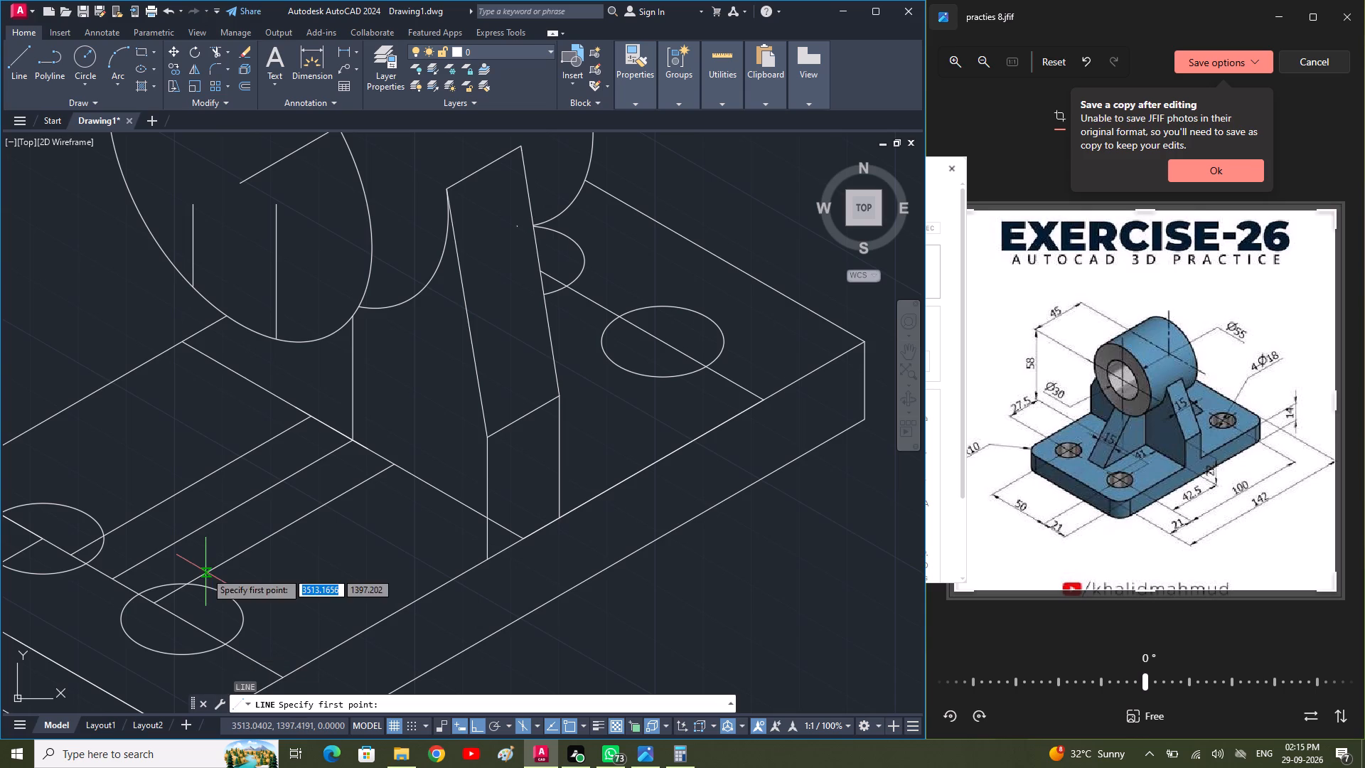
pyautogui.click(277, 338)
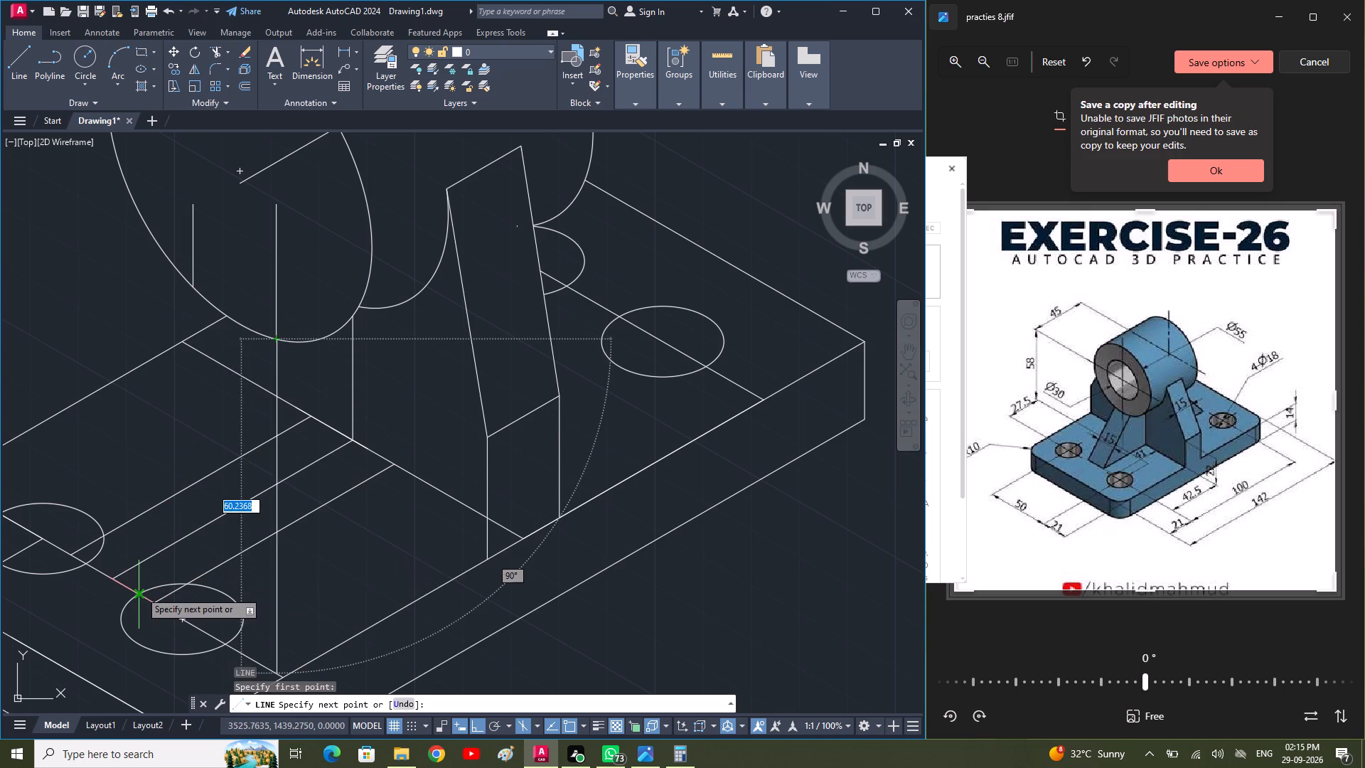
pyautogui.click(151, 598)
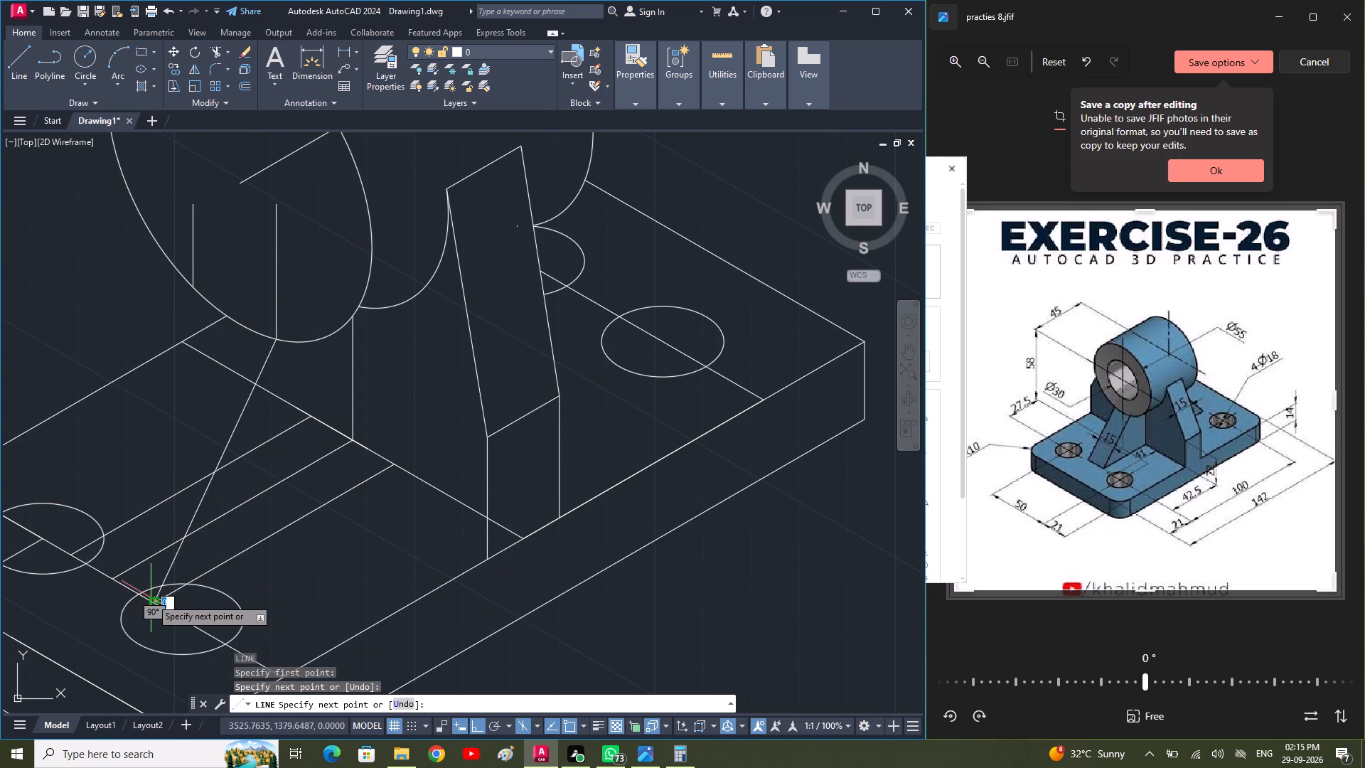
pyautogui.press('space')
pyautogui.press('space')
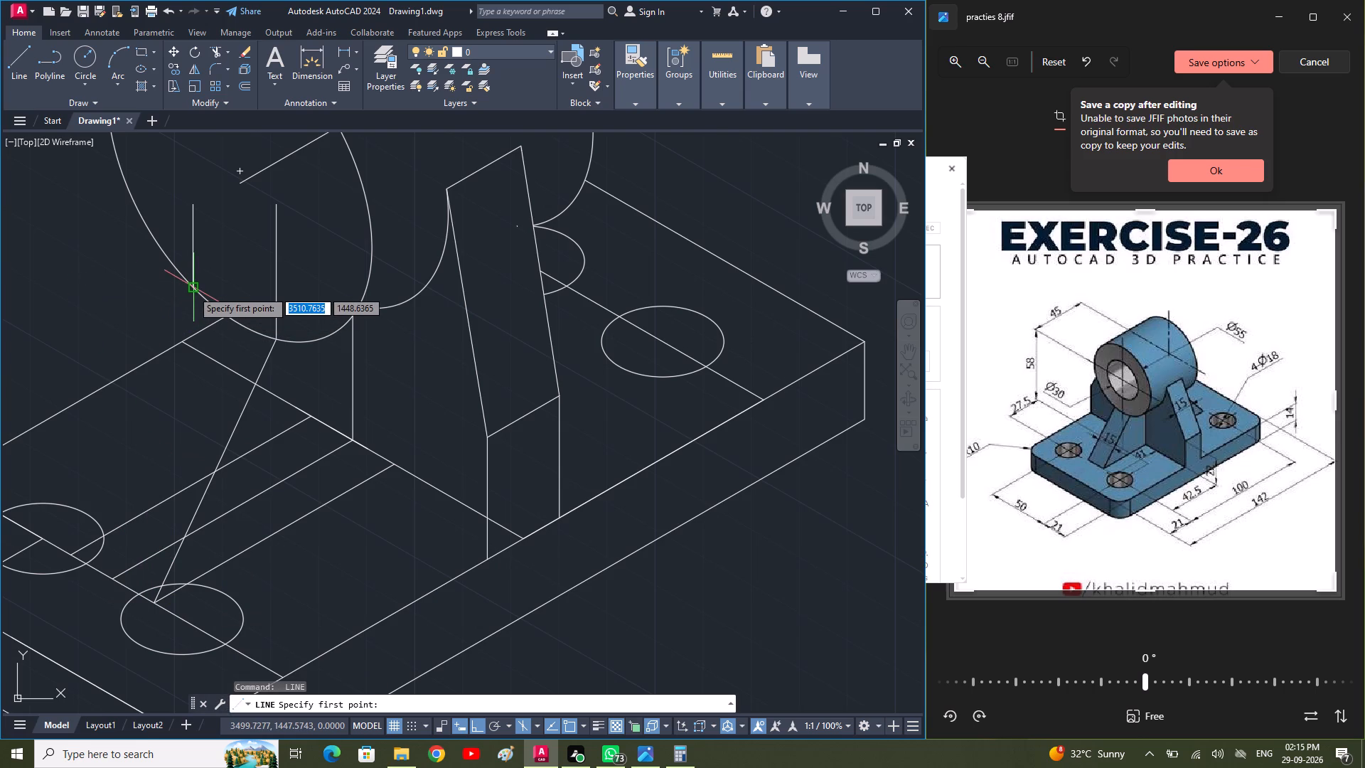
pyautogui.click(192, 290)
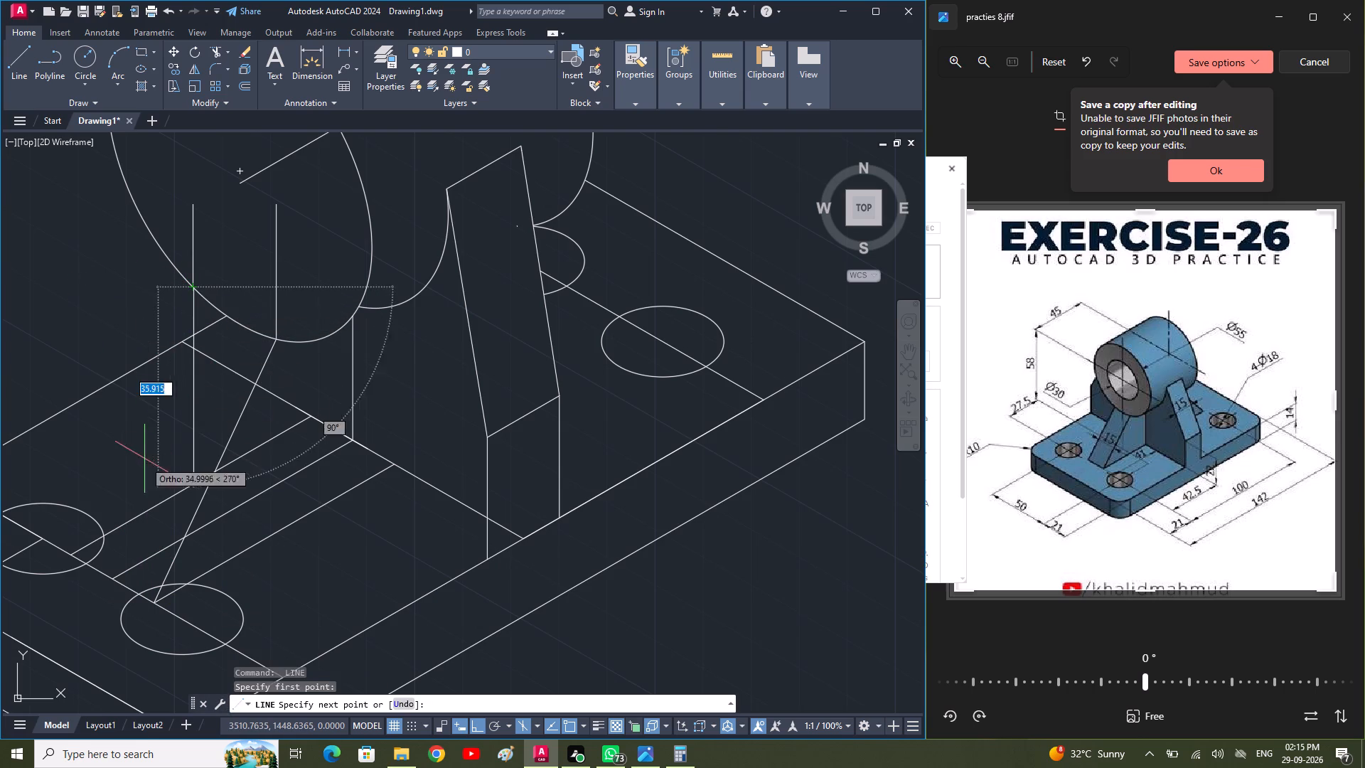
pyautogui.click(73, 550)
pyautogui.press('space')
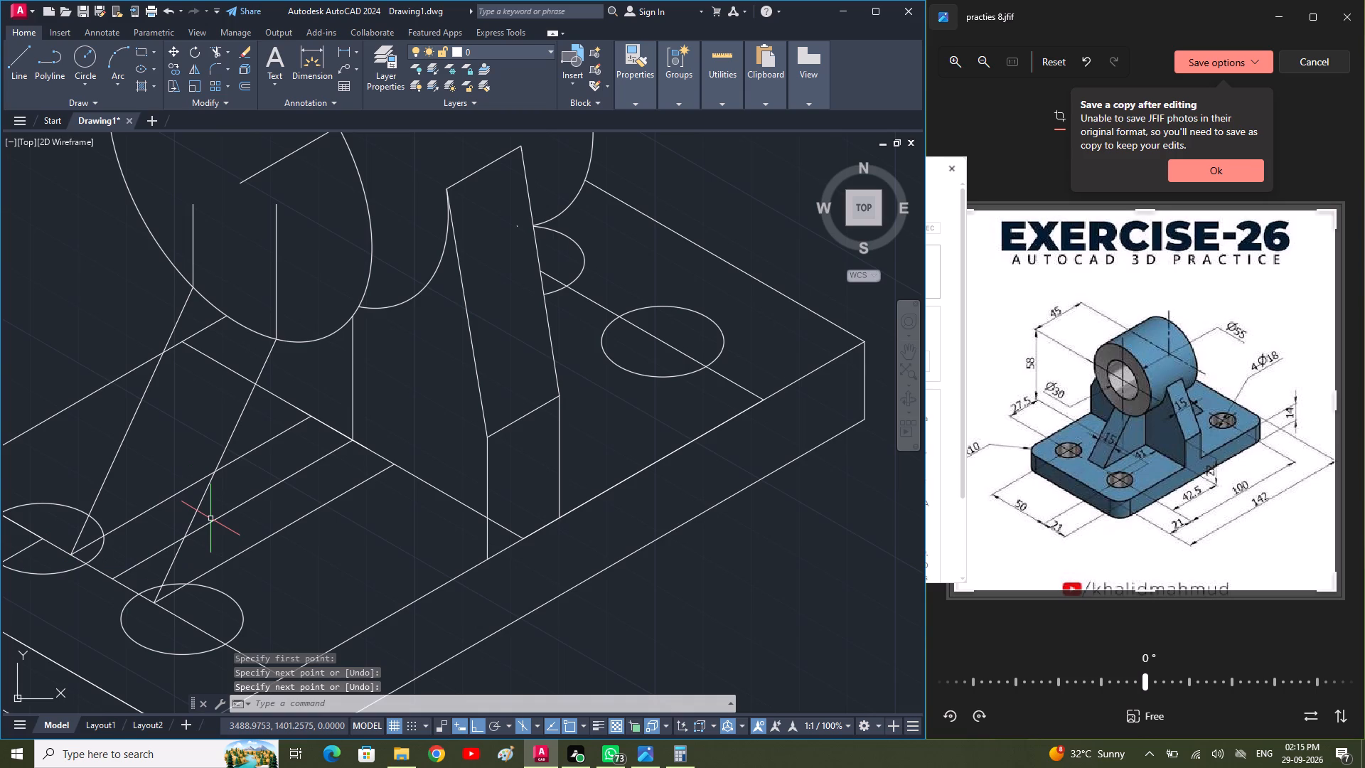
# Delete the far and middle base layout lines, both vertical rib lines and the leftover 30° line inside the near circle.
pyautogui.click(173, 495)
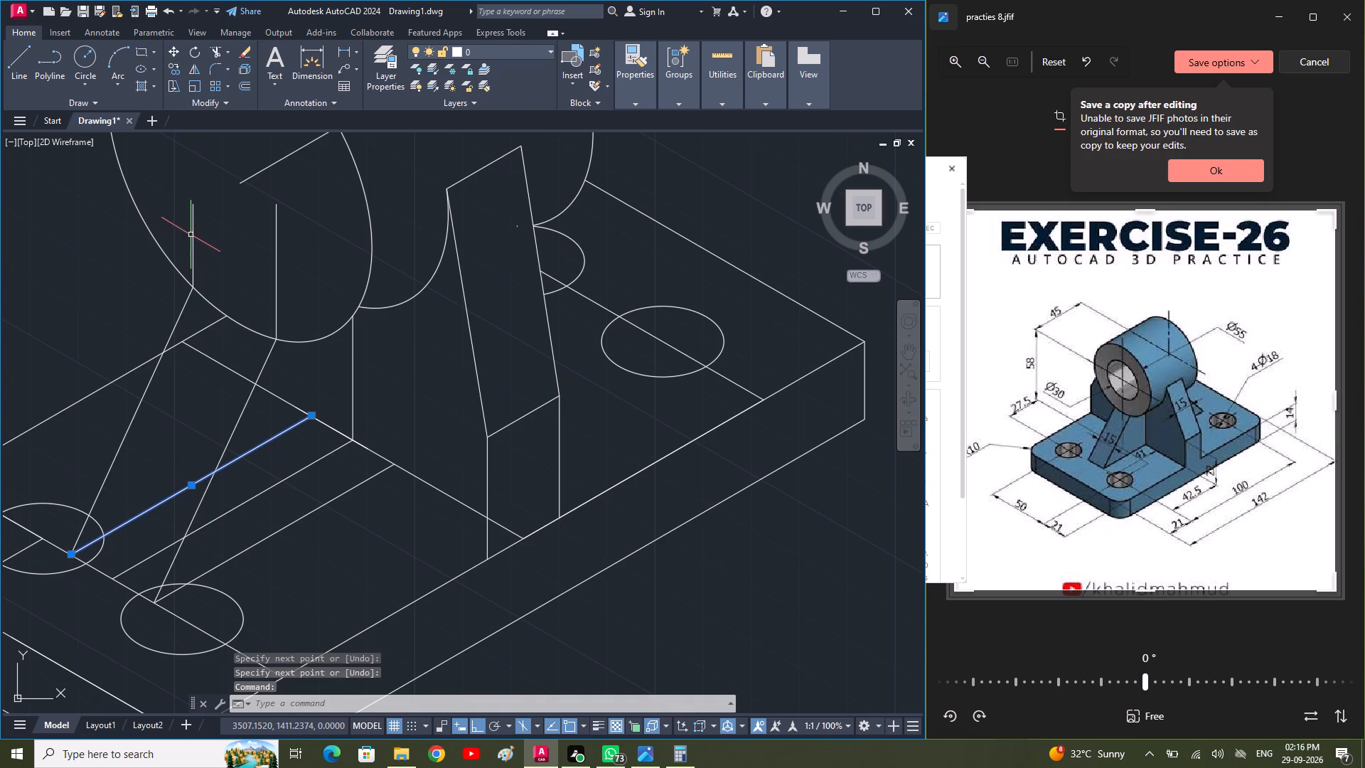
pyautogui.click(191, 235)
pyautogui.click(262, 238)
pyautogui.click(306, 262)
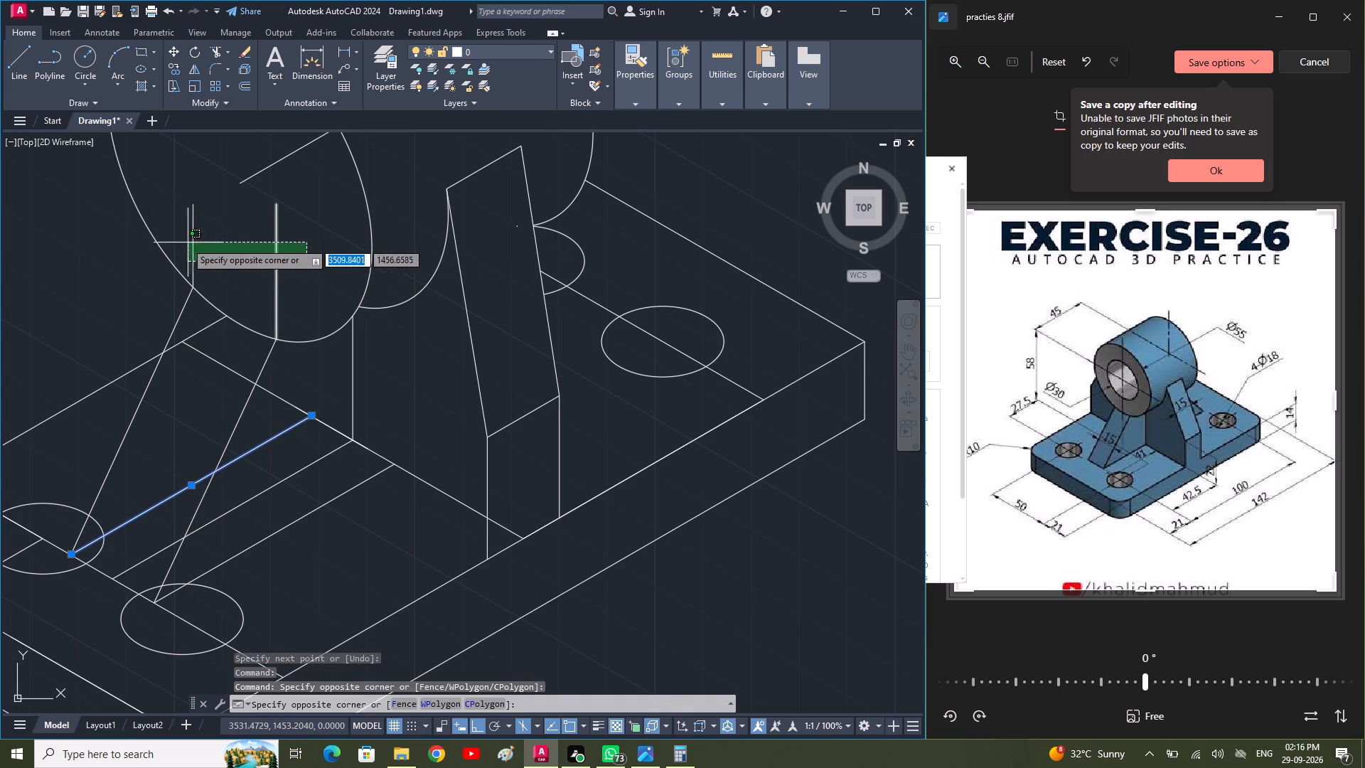
pyautogui.click(174, 240)
pyautogui.click(243, 154)
pyautogui.click(315, 194)
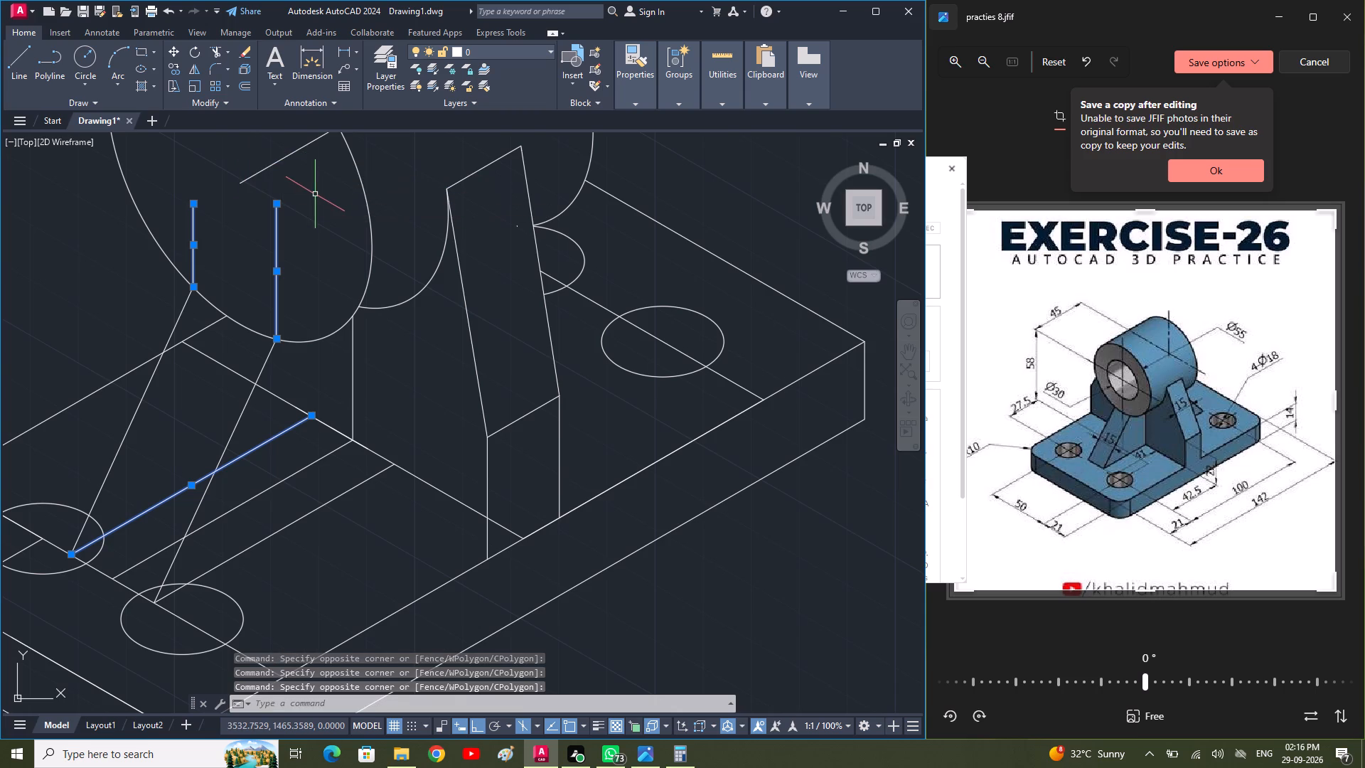
pyautogui.click(316, 194)
pyautogui.click(291, 187)
pyautogui.click(246, 156)
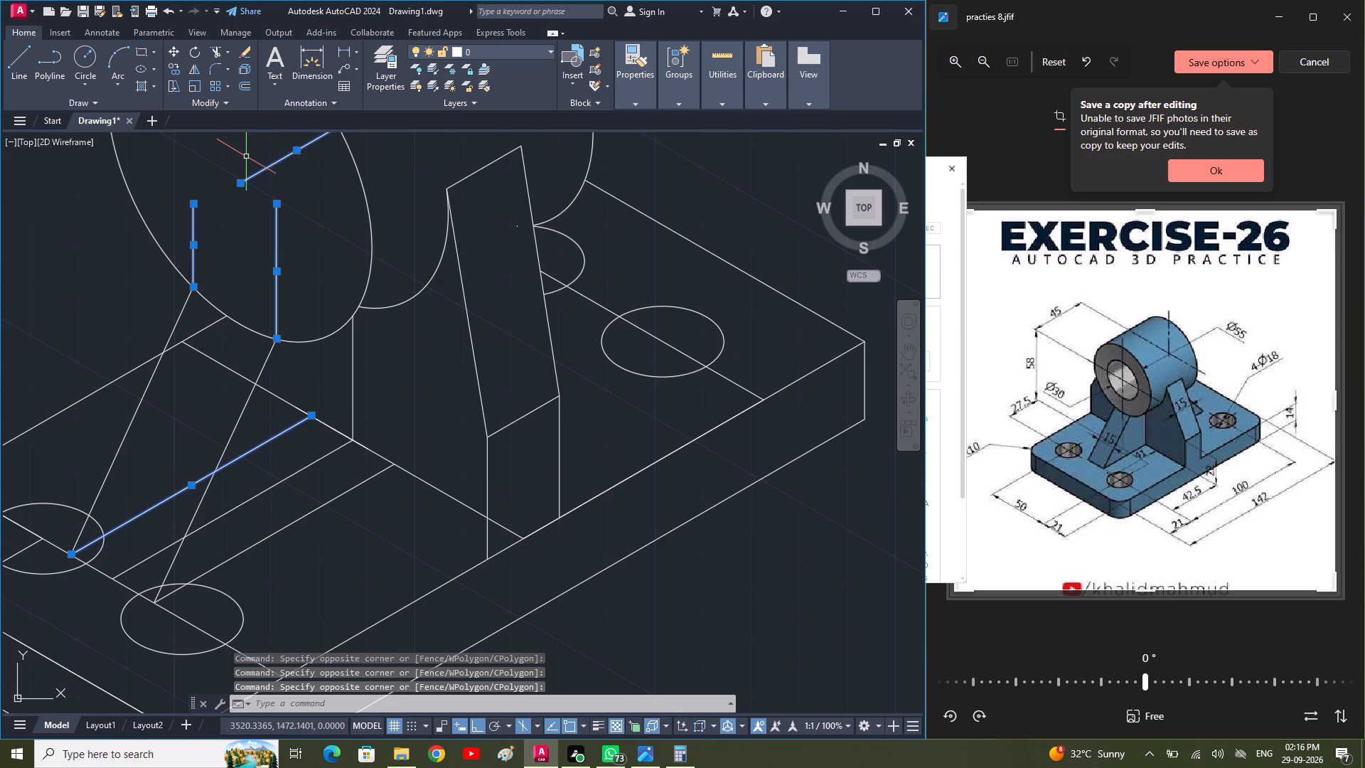
pyautogui.press('Delete')
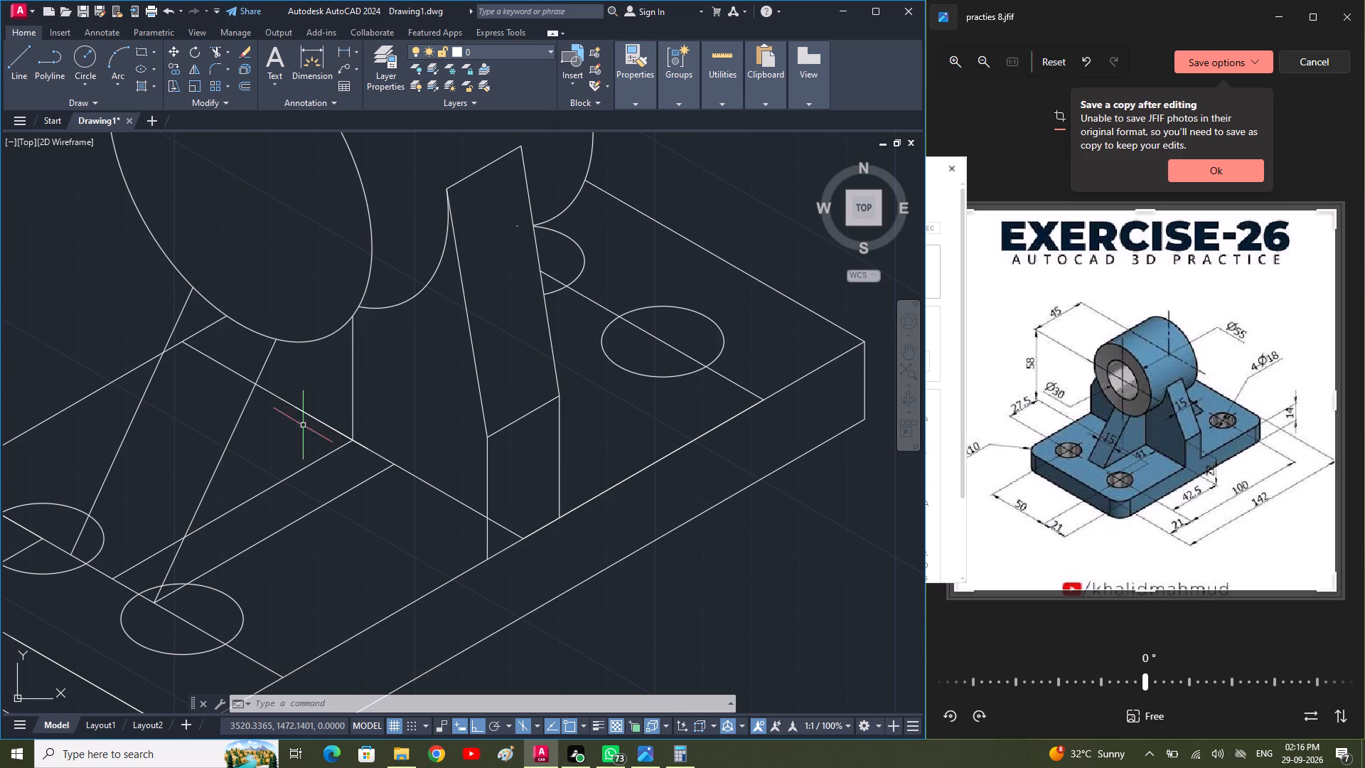
pyautogui.click(285, 476)
pyautogui.press('Delete')
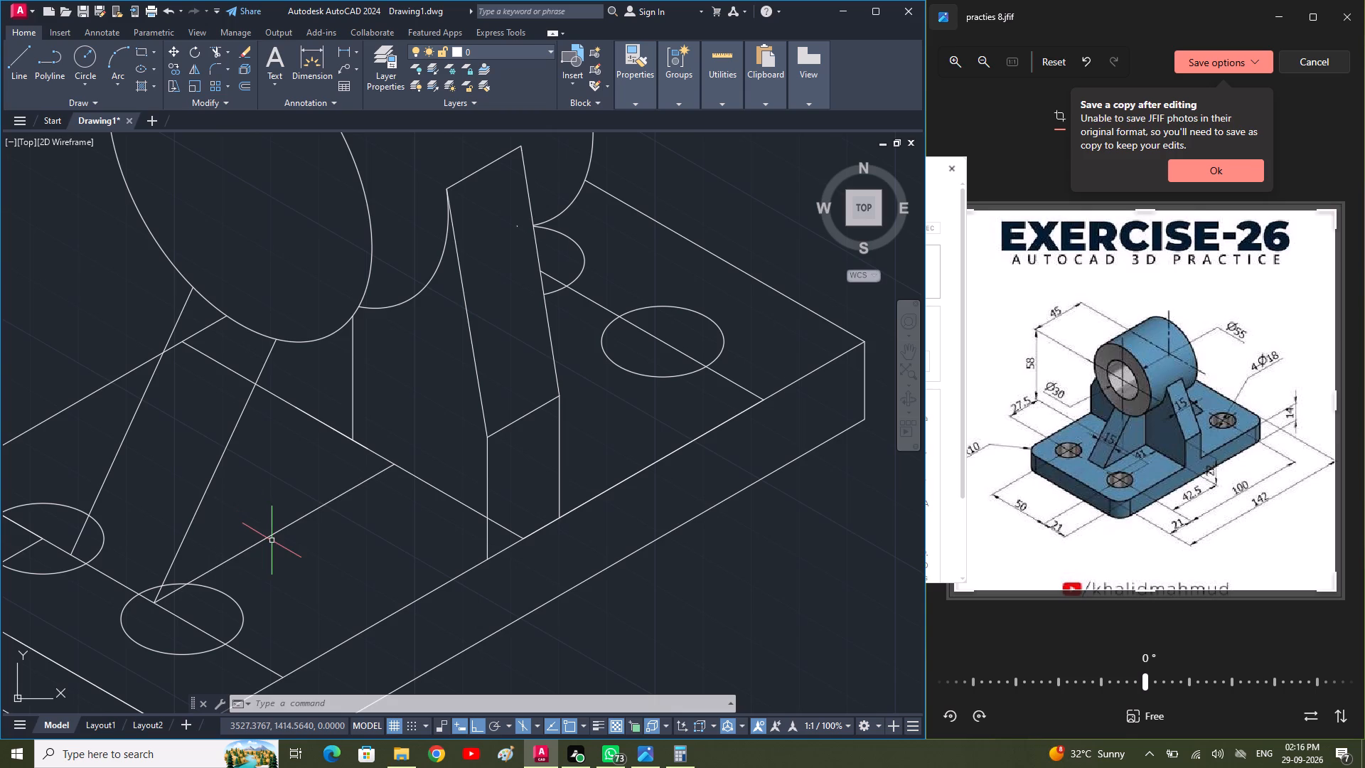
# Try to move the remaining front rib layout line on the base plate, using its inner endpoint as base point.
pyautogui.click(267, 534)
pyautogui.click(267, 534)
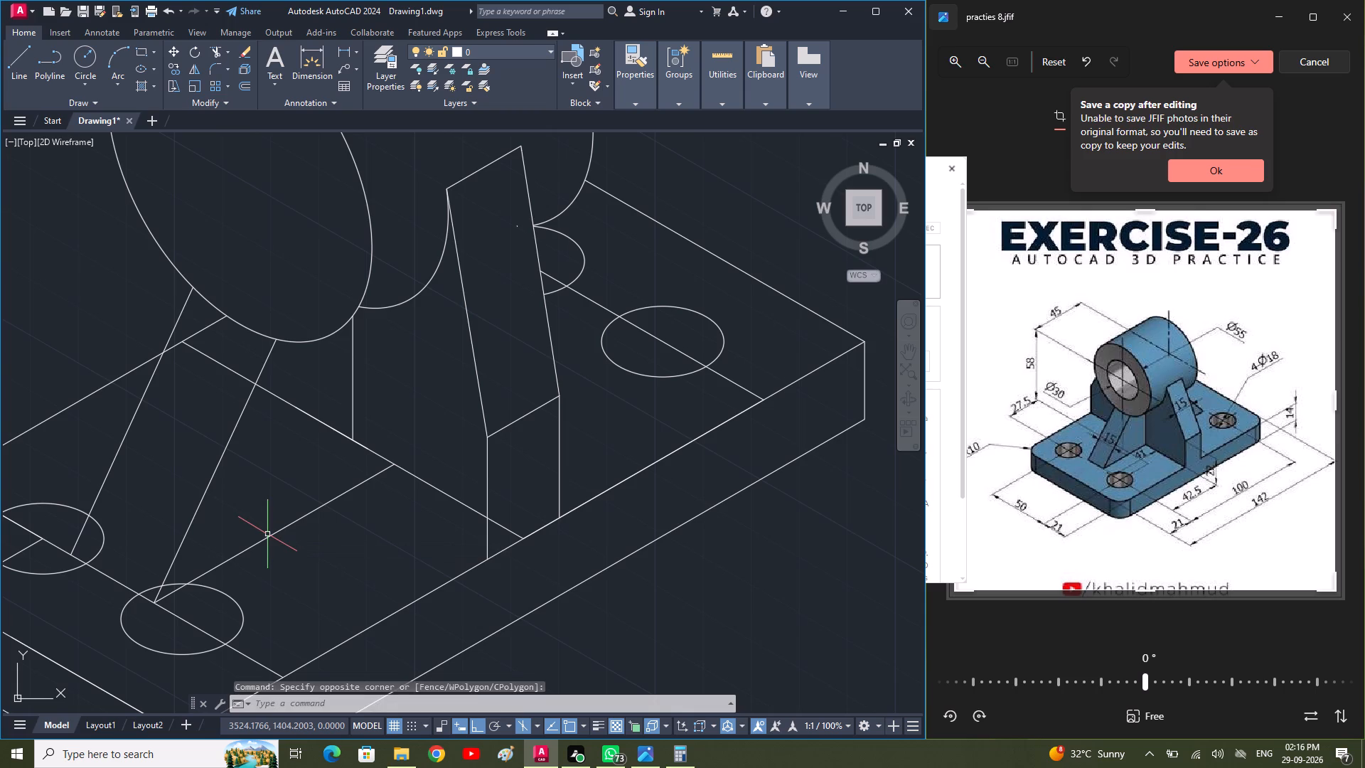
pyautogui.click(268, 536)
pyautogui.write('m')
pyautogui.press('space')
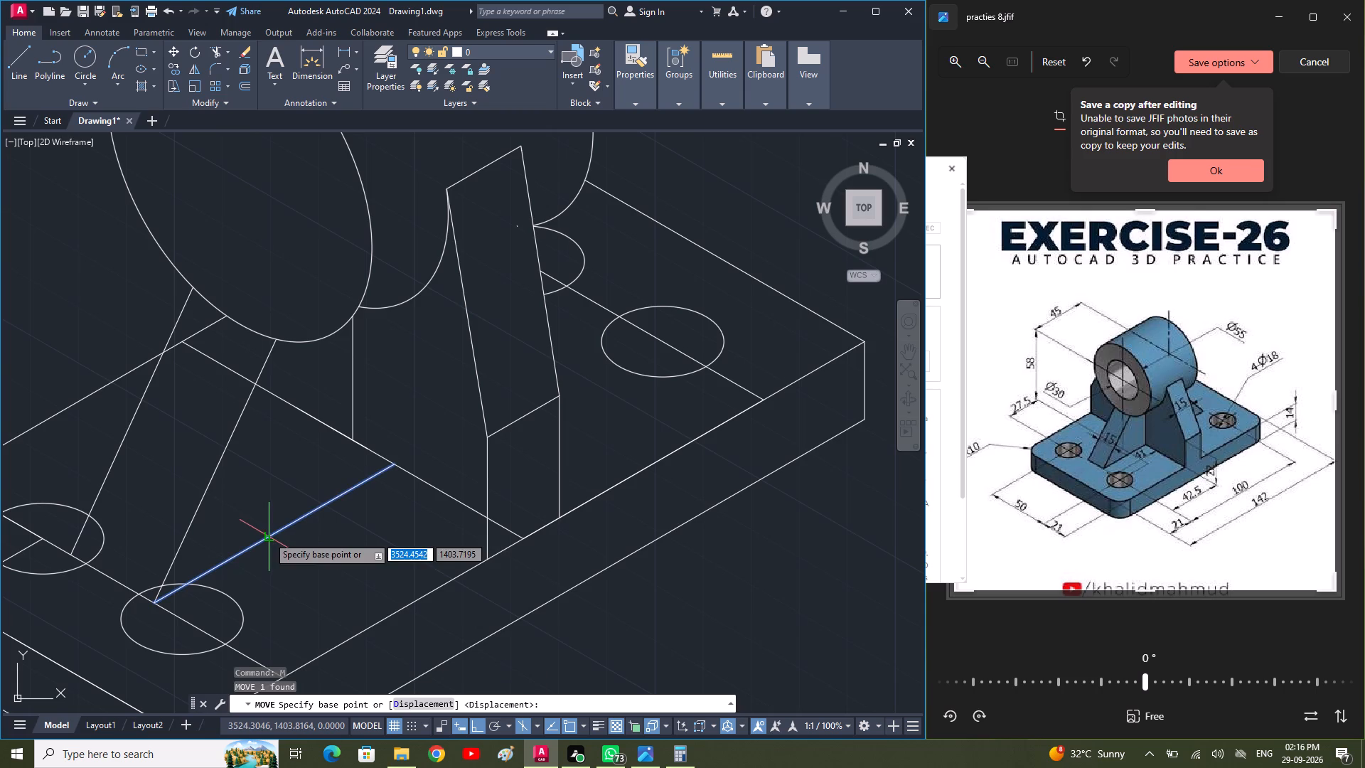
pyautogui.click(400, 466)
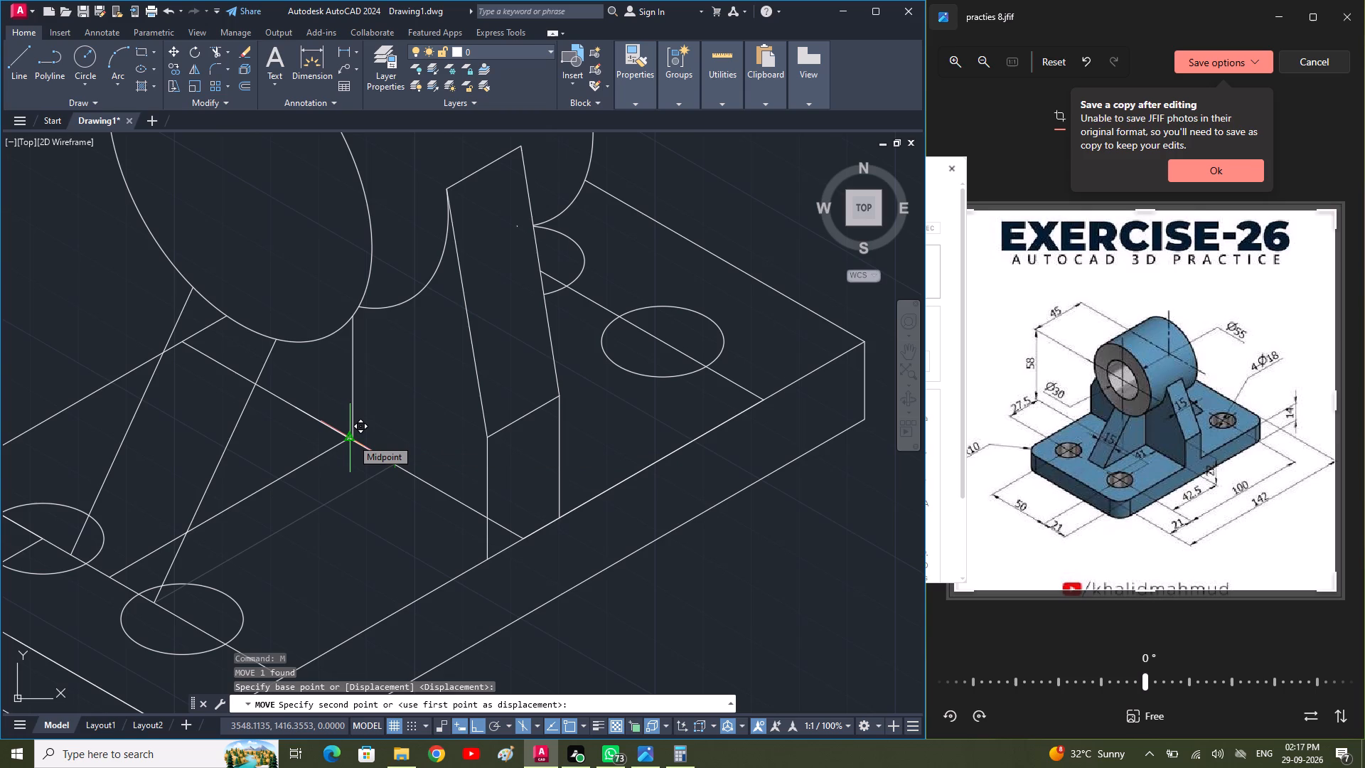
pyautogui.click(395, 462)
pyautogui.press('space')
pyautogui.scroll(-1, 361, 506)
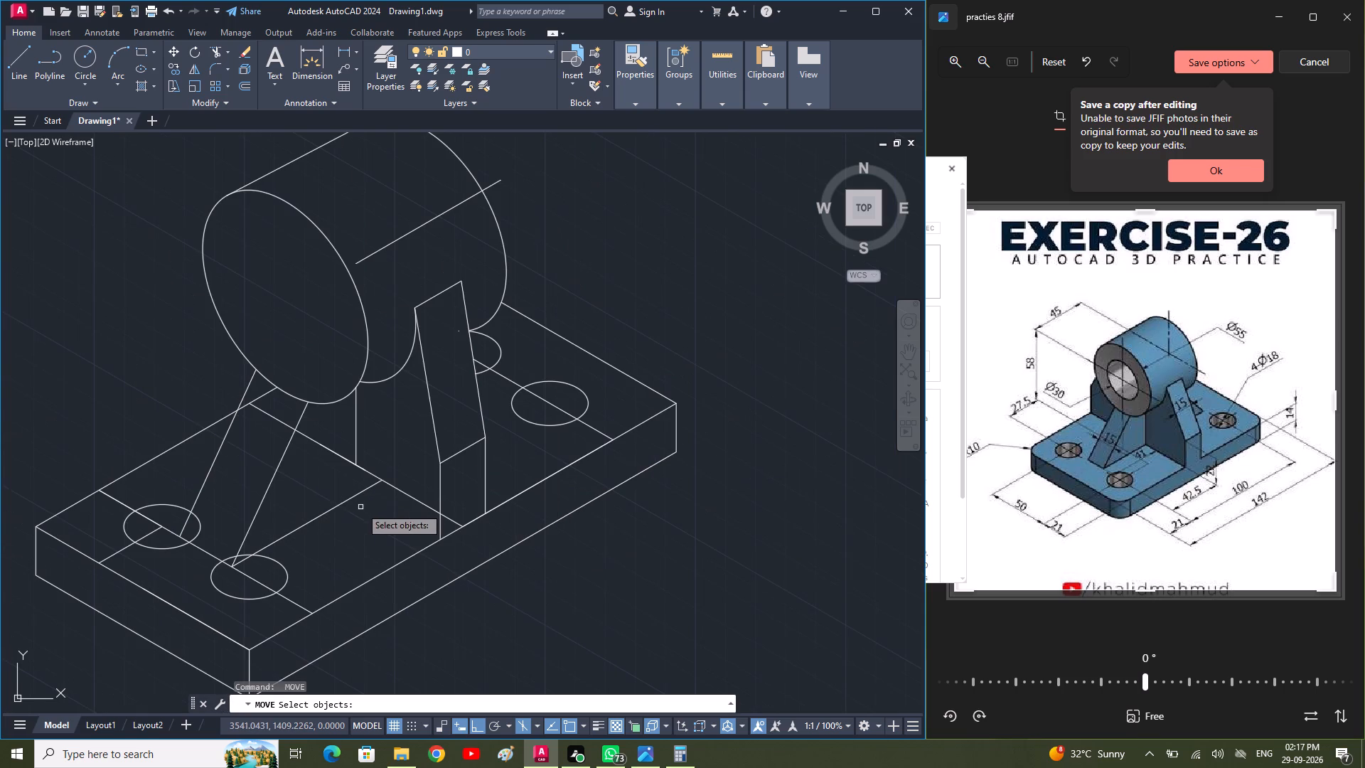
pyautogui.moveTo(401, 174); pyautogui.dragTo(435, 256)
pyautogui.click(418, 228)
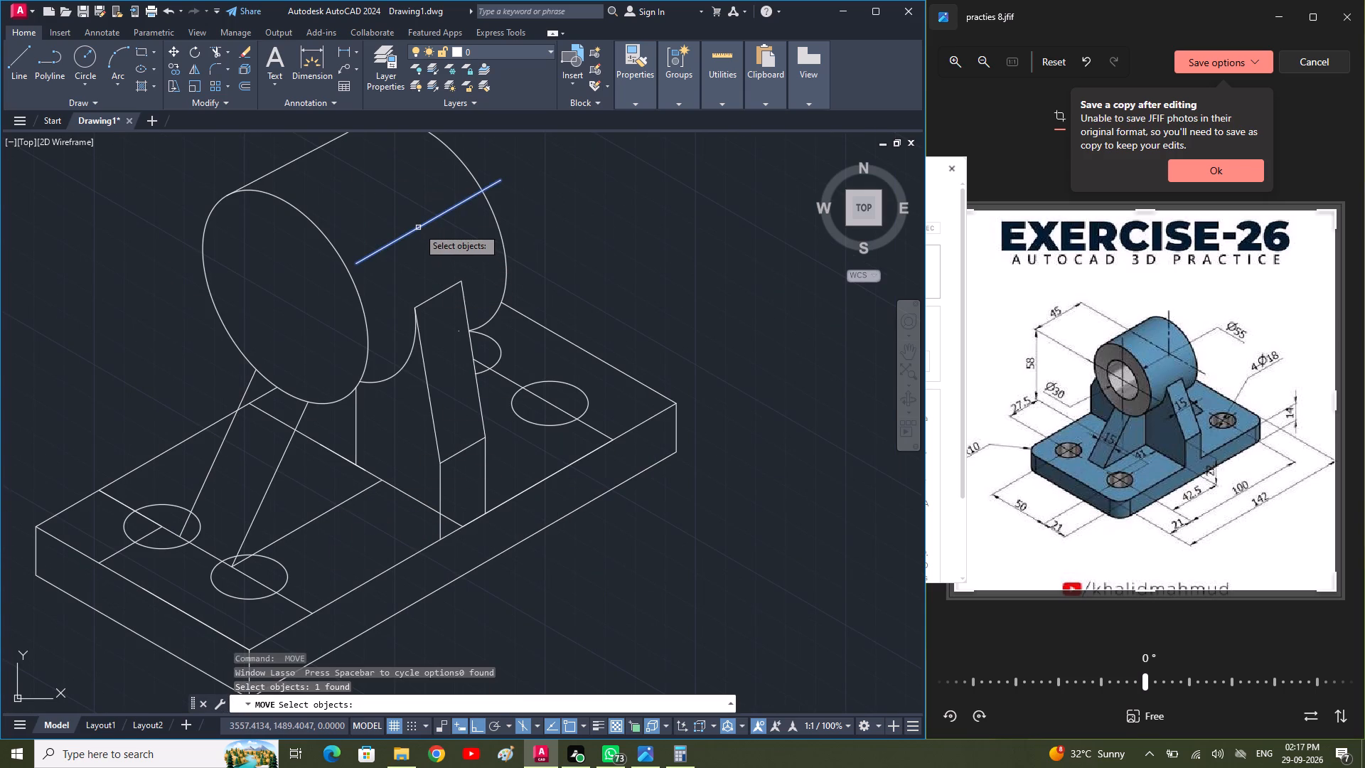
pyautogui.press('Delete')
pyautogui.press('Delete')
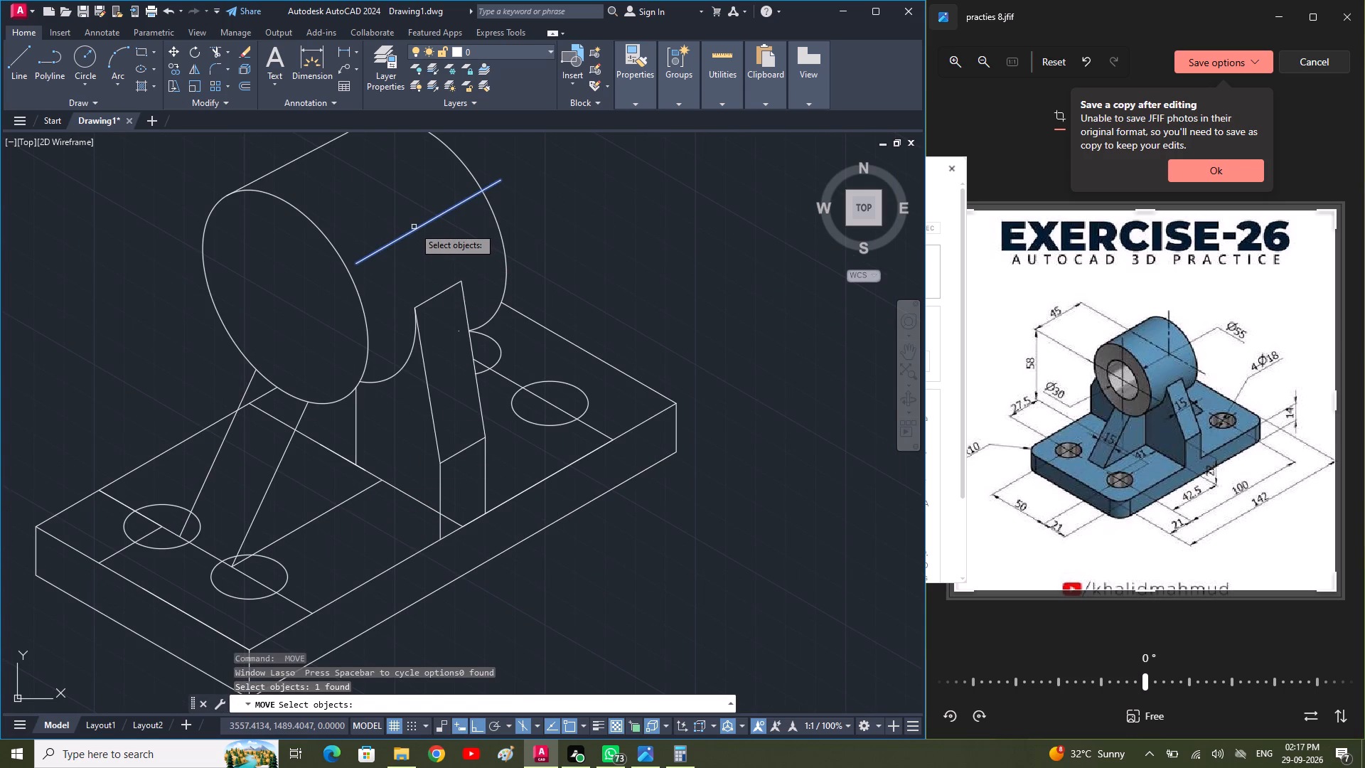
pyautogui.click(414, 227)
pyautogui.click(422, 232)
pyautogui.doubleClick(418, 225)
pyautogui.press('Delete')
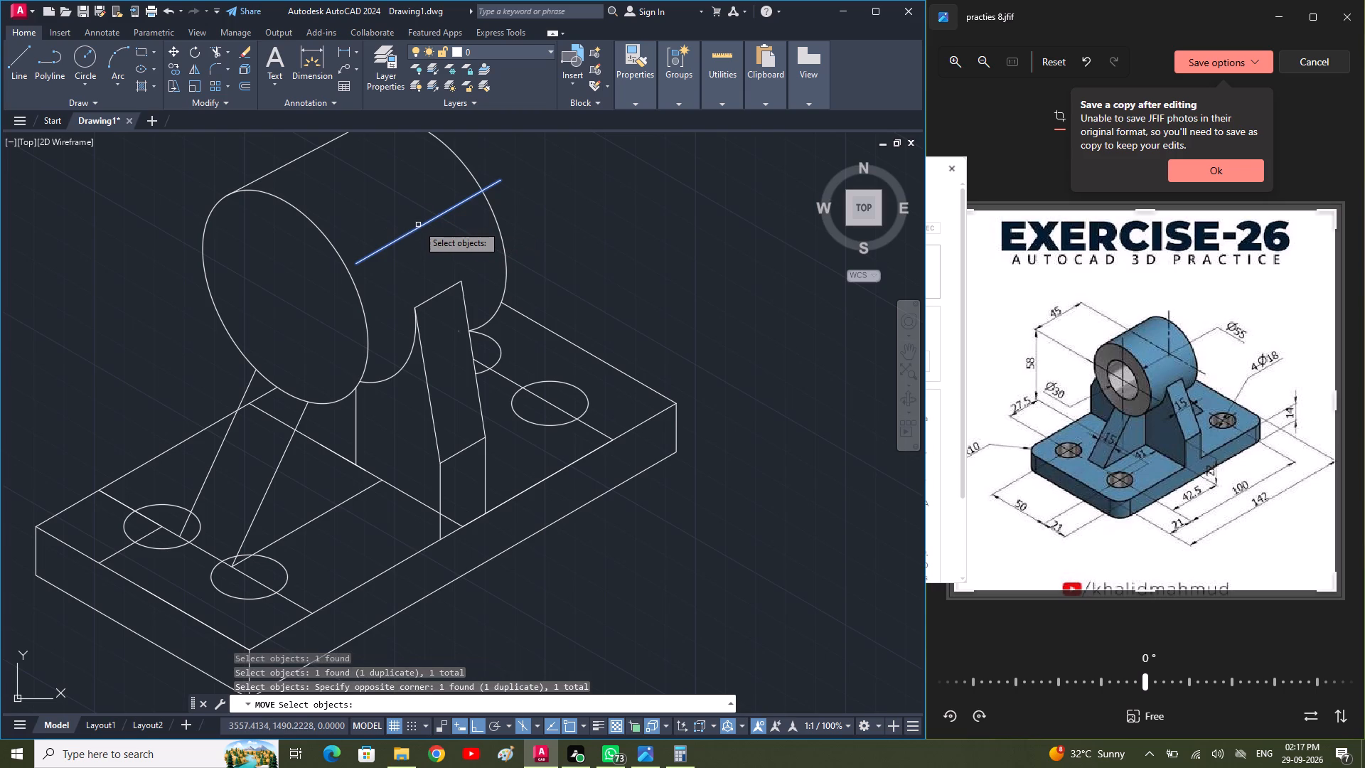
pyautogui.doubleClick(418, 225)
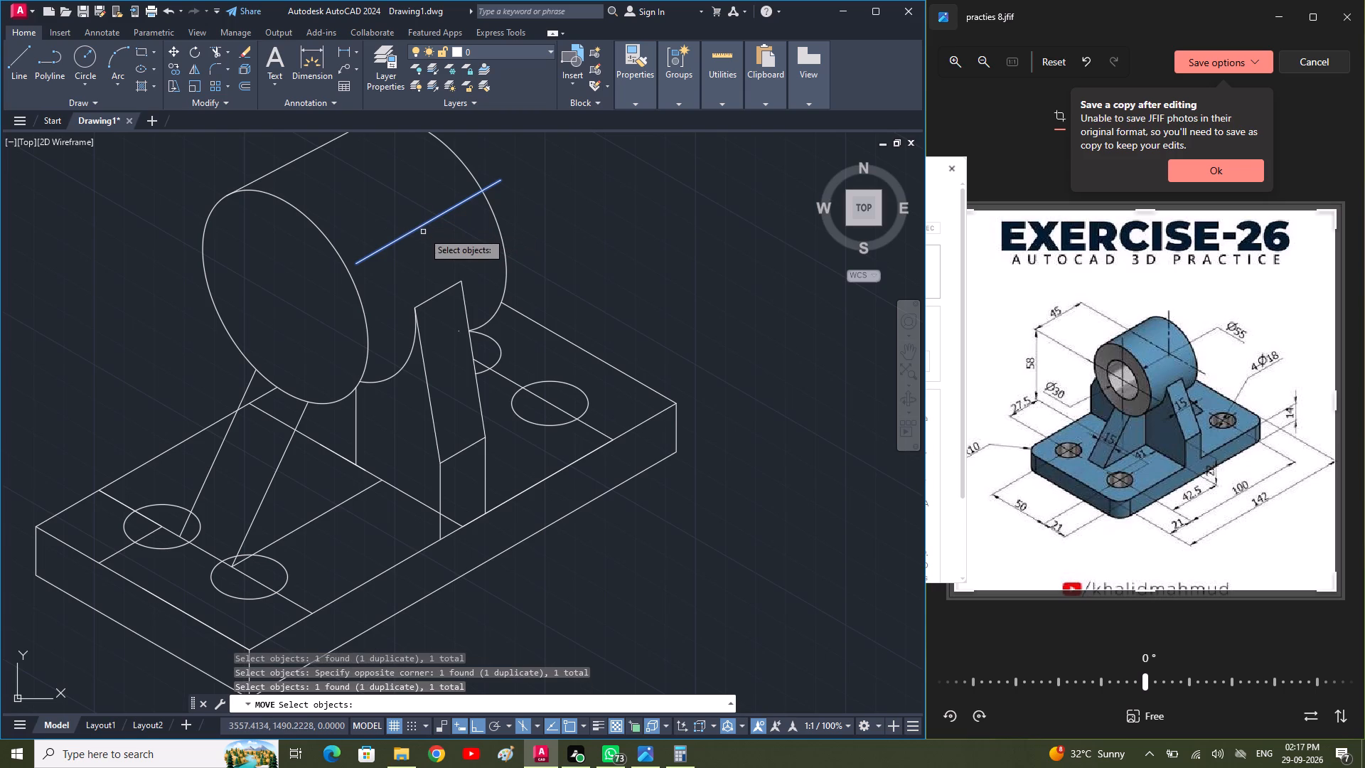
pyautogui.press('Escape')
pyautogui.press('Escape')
# Delete the leftover 30° line crossing the side of the cylinder.
pyautogui.click(419, 224)
pyautogui.press('Delete')
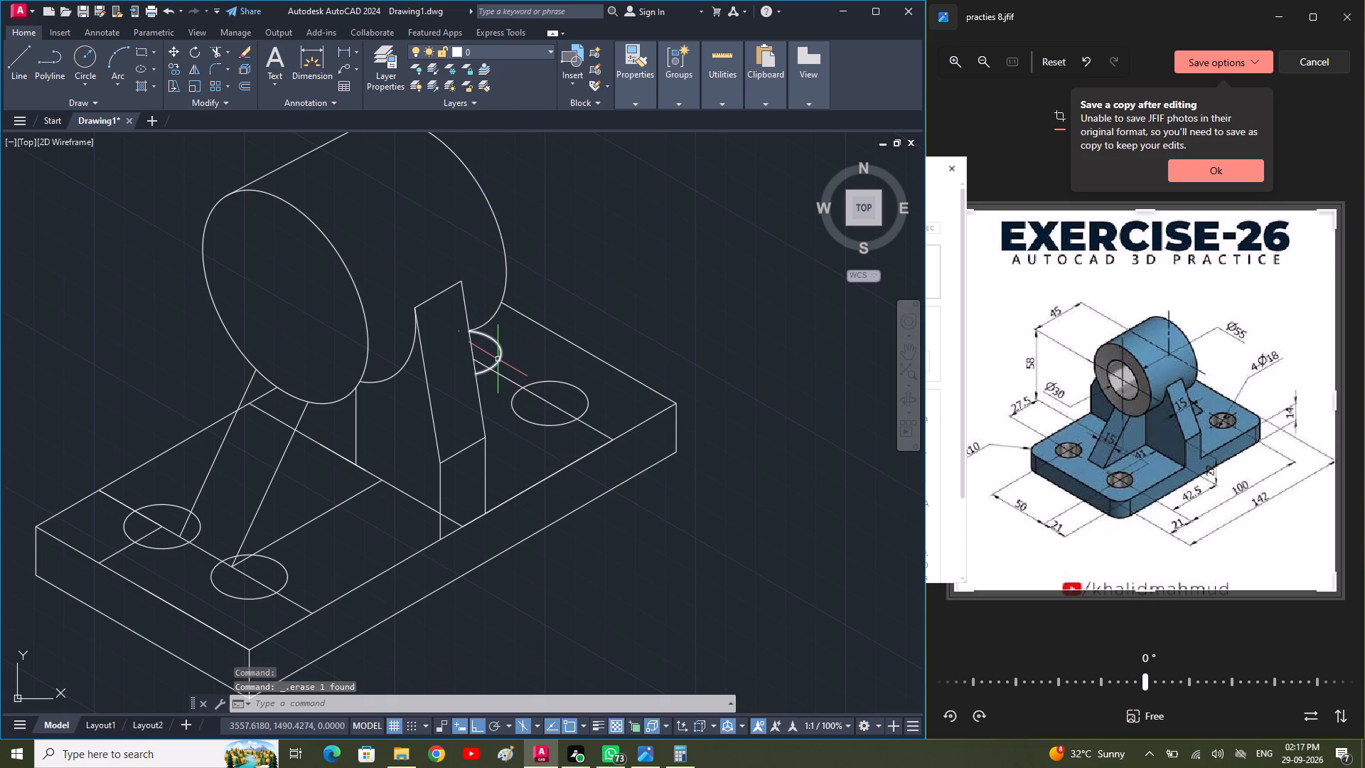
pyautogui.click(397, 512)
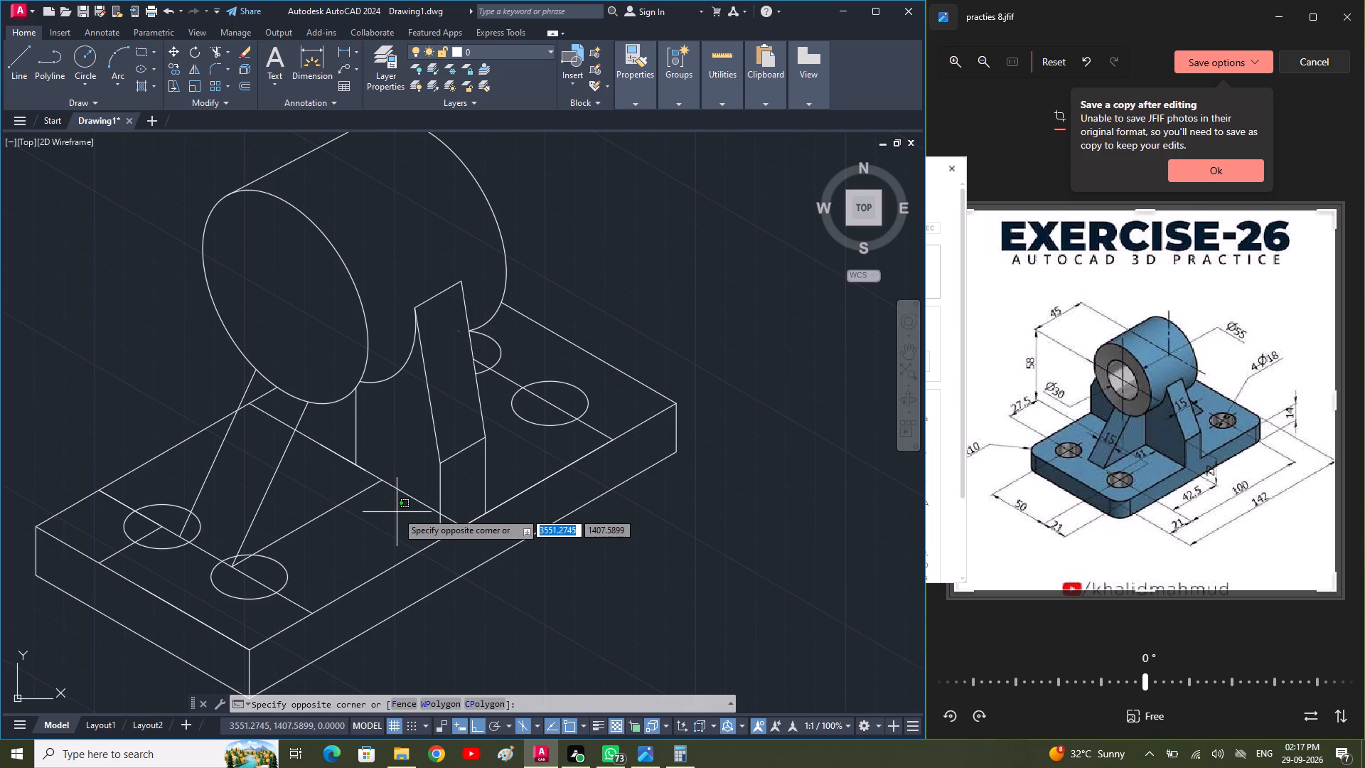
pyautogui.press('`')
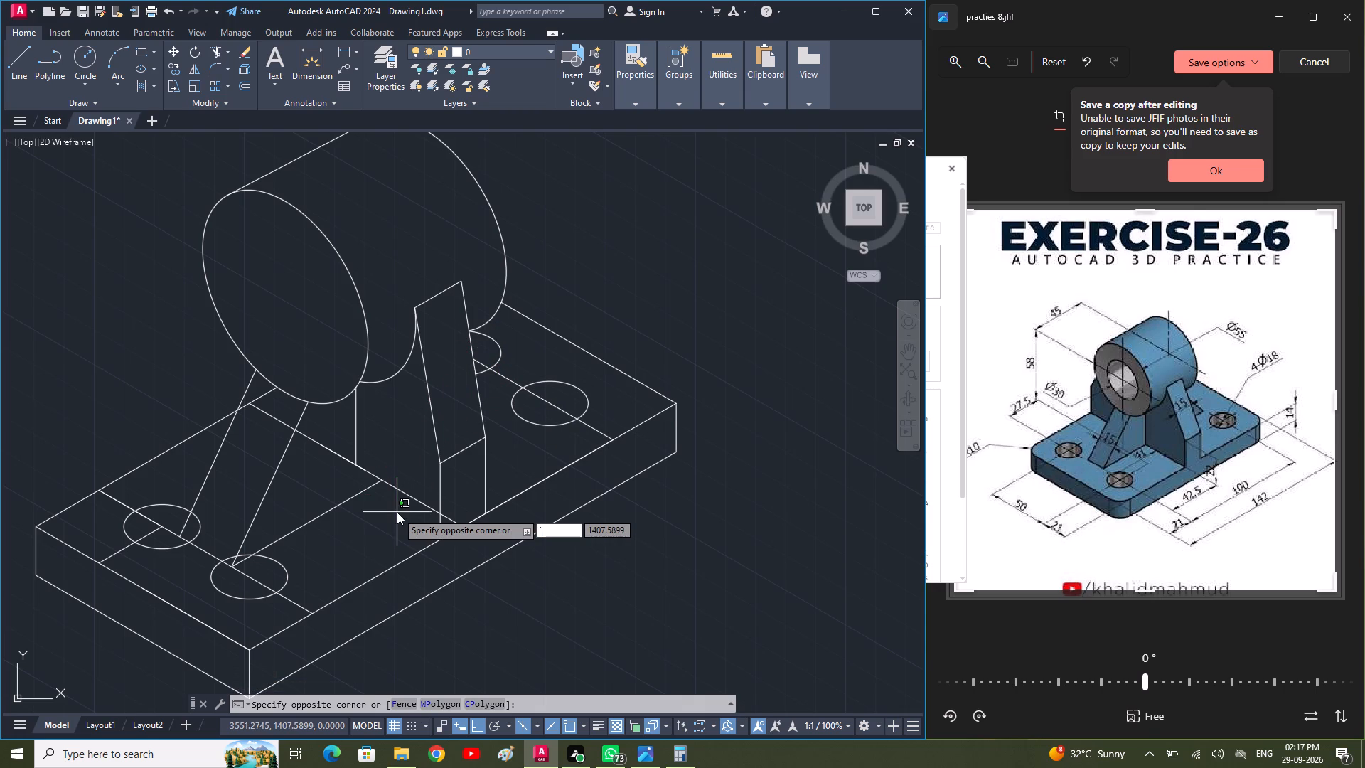
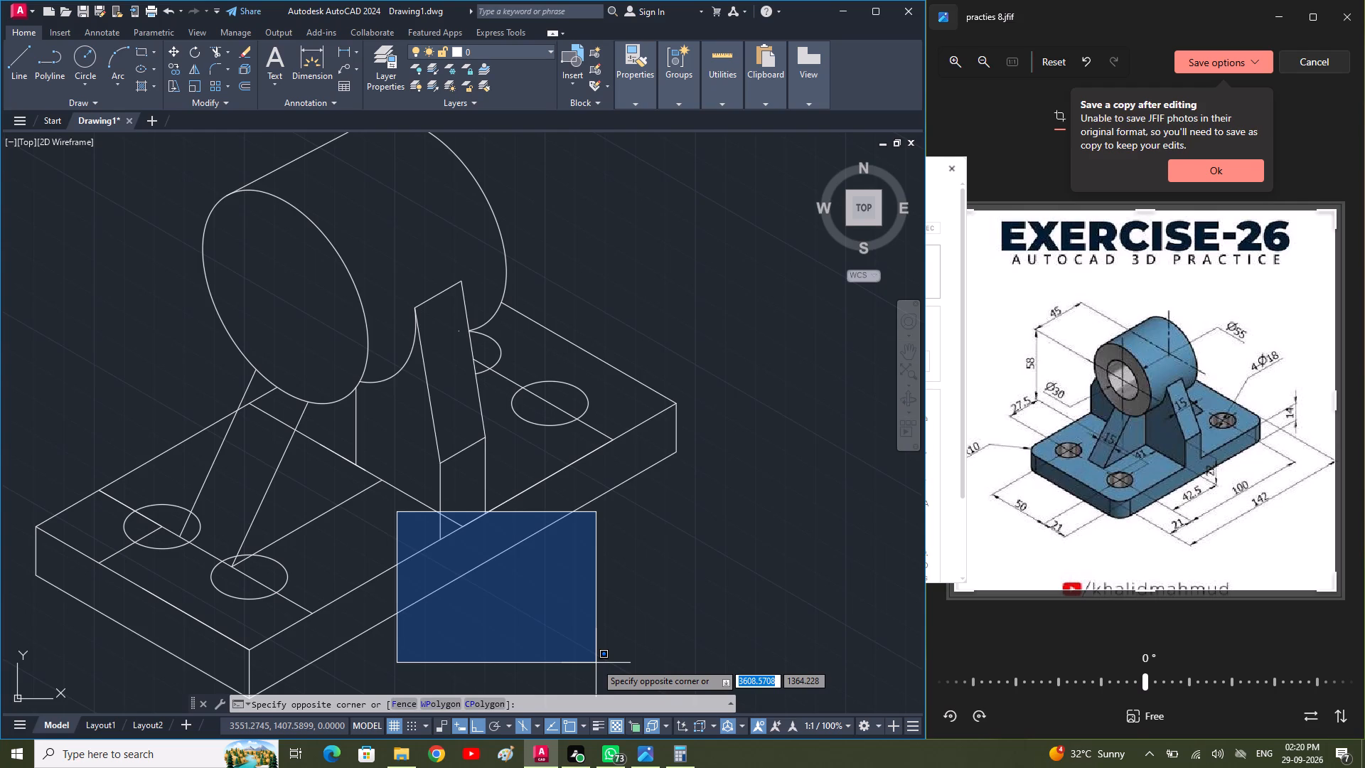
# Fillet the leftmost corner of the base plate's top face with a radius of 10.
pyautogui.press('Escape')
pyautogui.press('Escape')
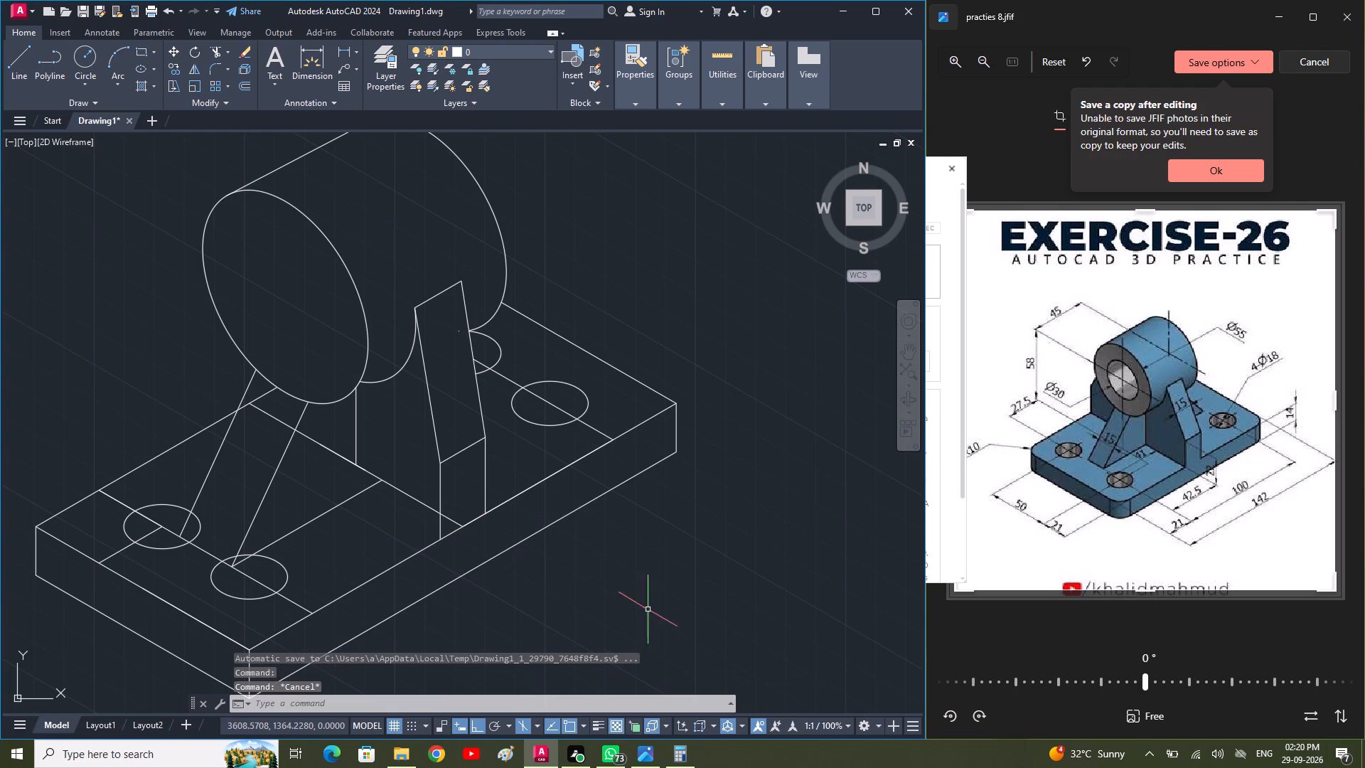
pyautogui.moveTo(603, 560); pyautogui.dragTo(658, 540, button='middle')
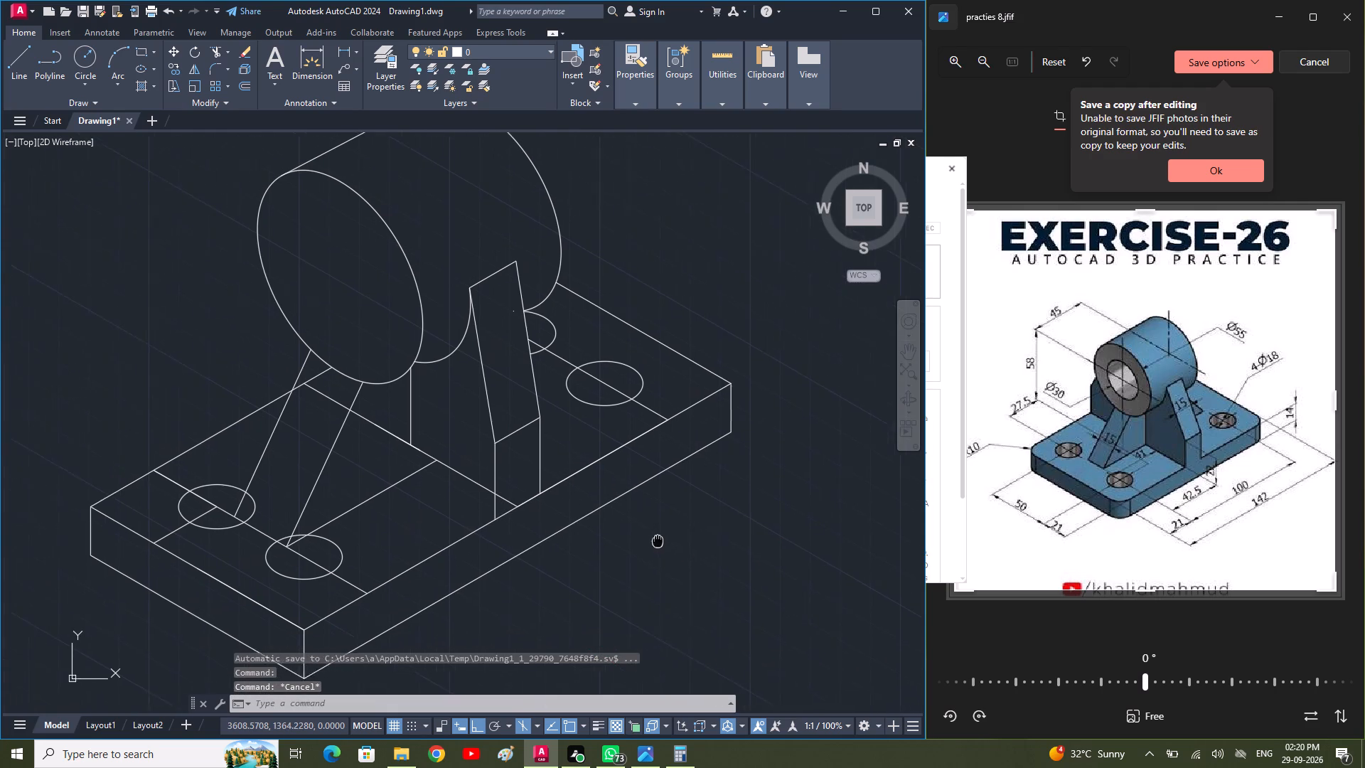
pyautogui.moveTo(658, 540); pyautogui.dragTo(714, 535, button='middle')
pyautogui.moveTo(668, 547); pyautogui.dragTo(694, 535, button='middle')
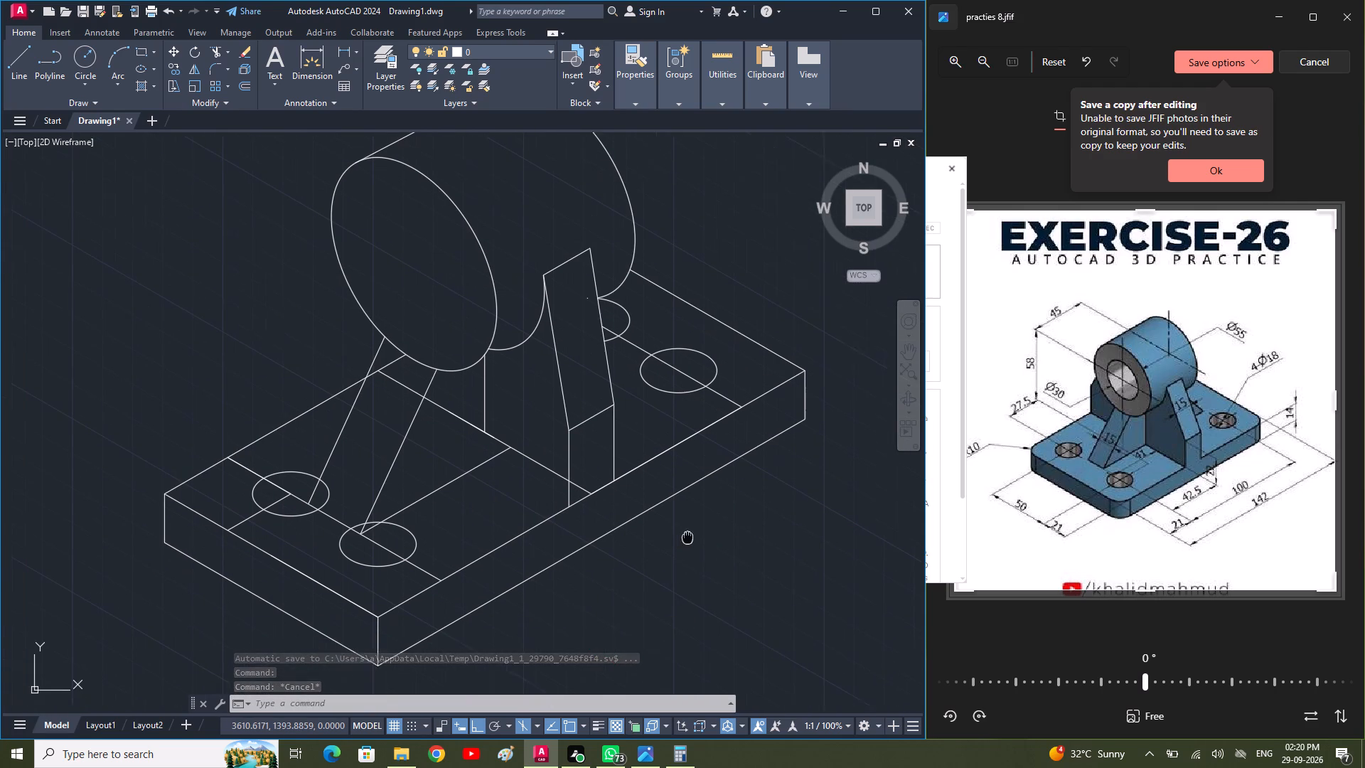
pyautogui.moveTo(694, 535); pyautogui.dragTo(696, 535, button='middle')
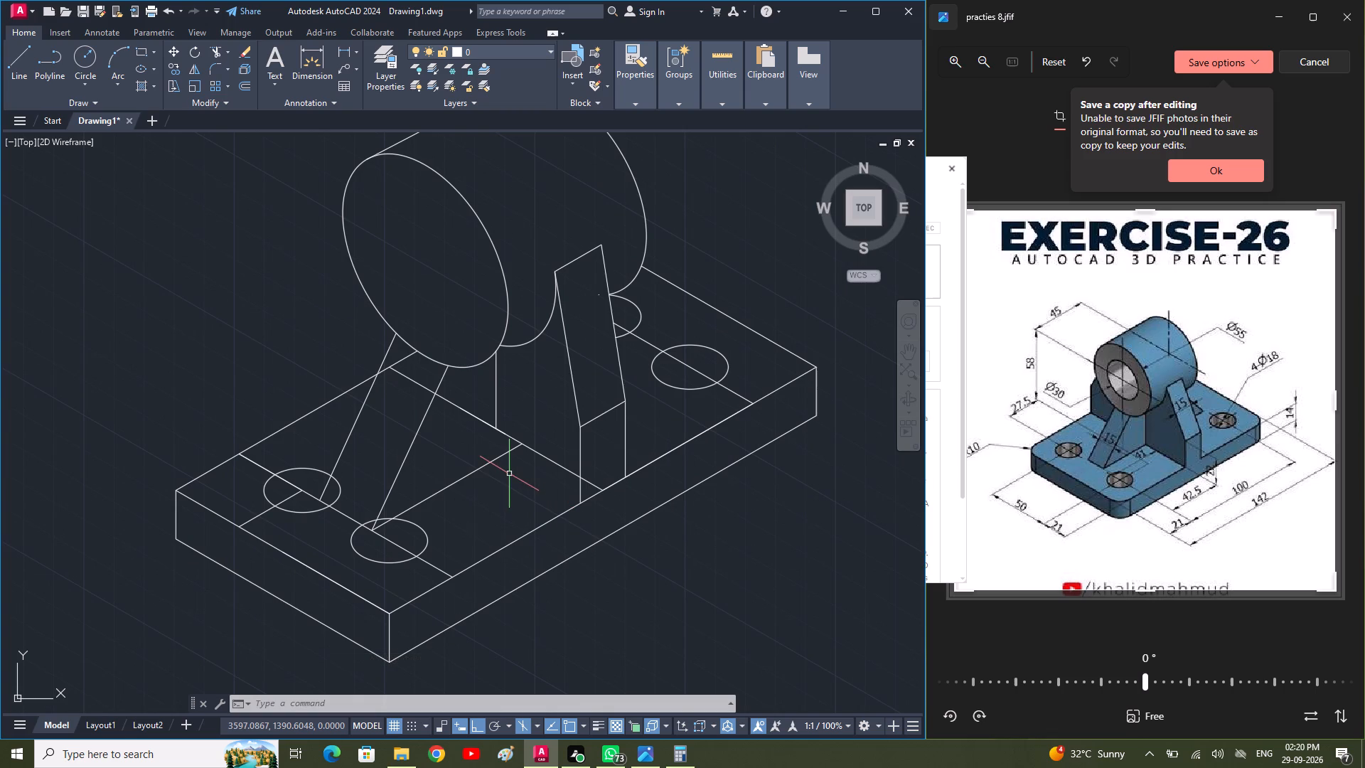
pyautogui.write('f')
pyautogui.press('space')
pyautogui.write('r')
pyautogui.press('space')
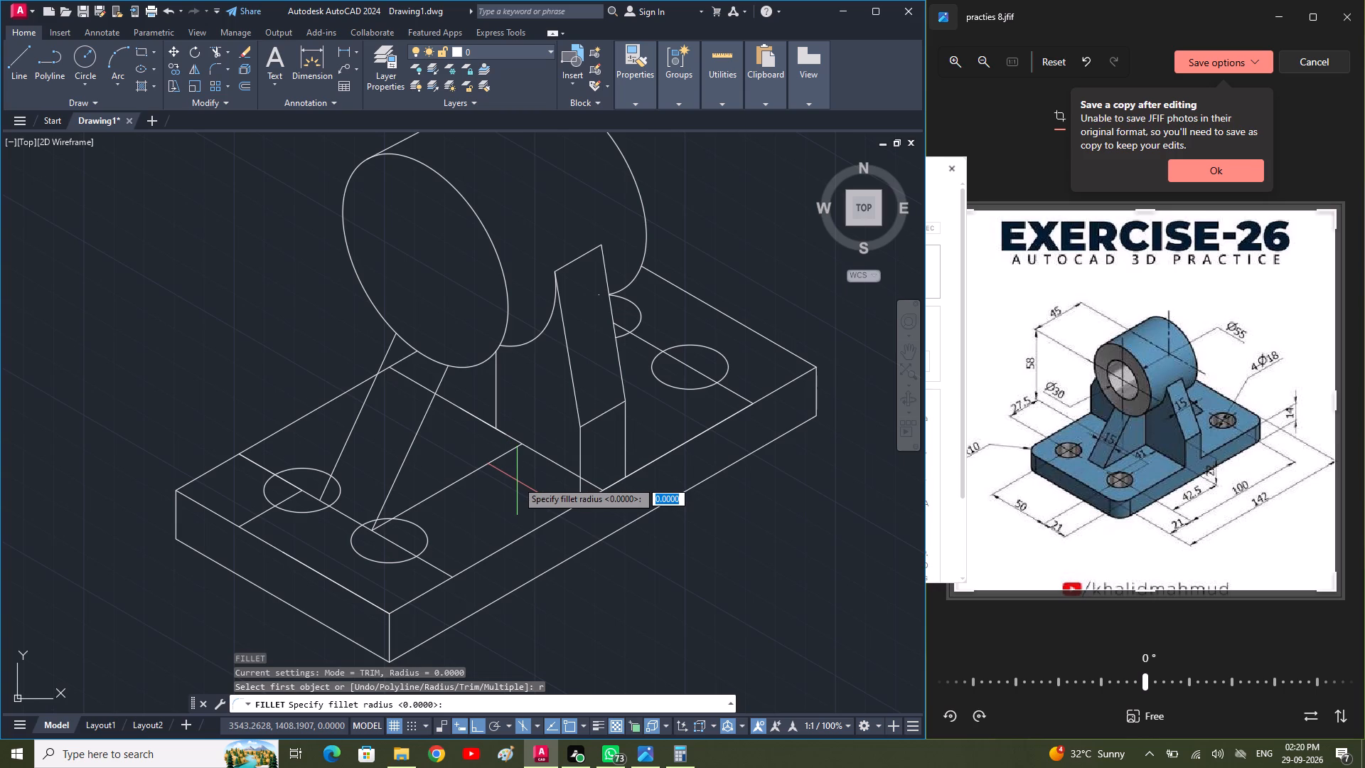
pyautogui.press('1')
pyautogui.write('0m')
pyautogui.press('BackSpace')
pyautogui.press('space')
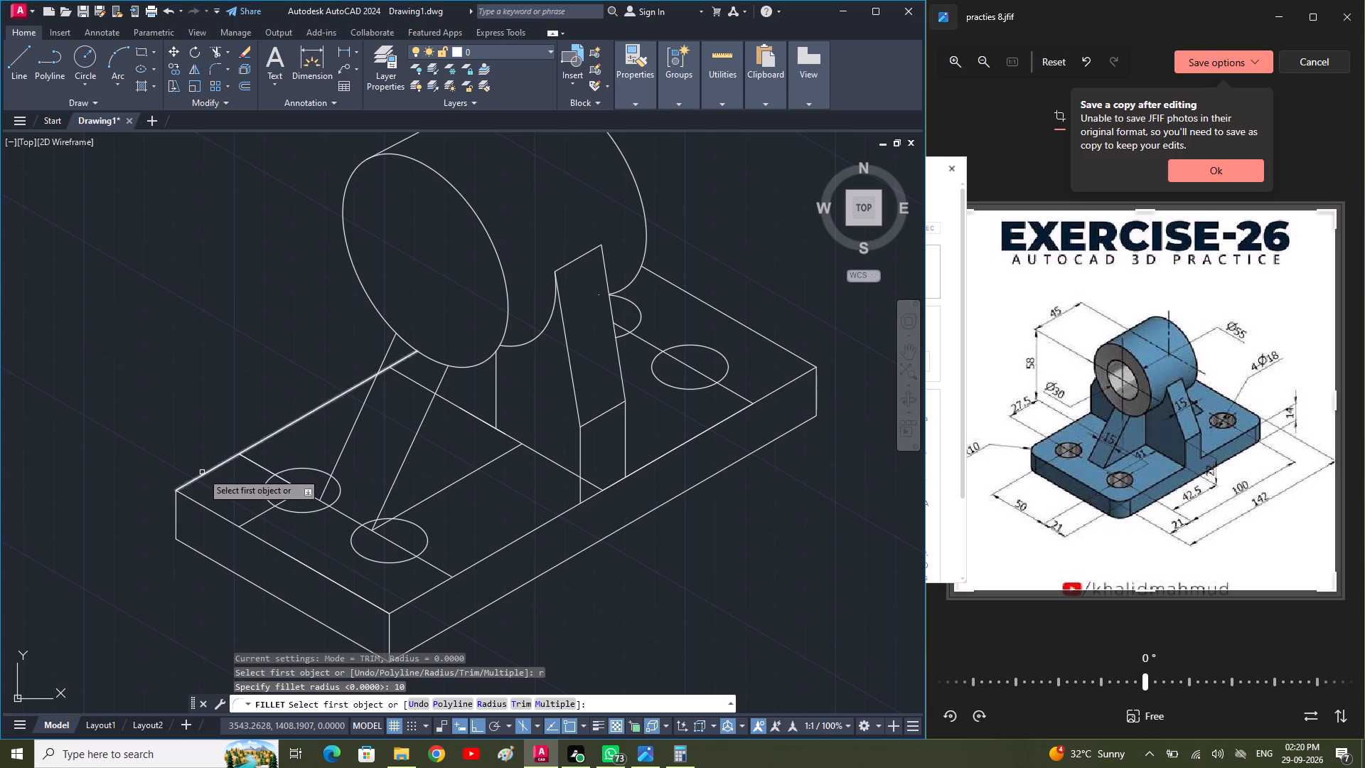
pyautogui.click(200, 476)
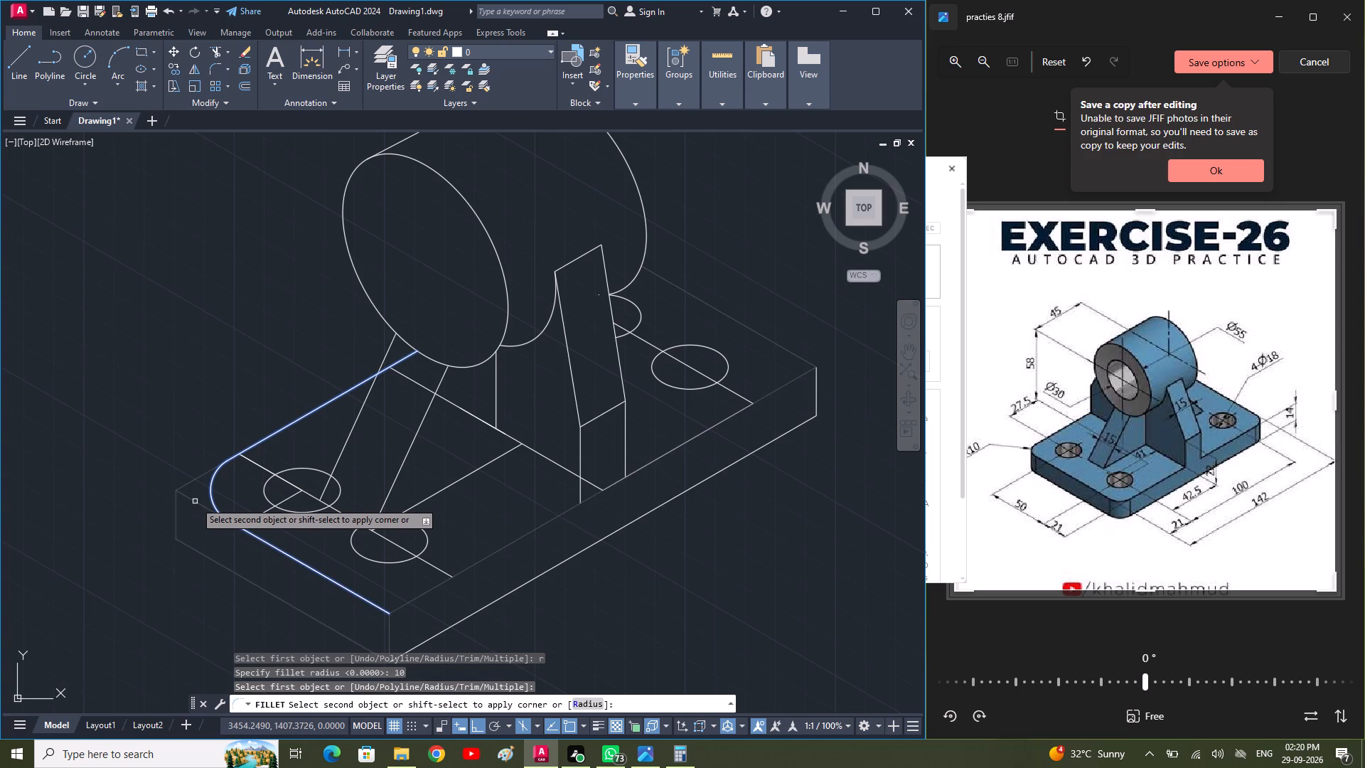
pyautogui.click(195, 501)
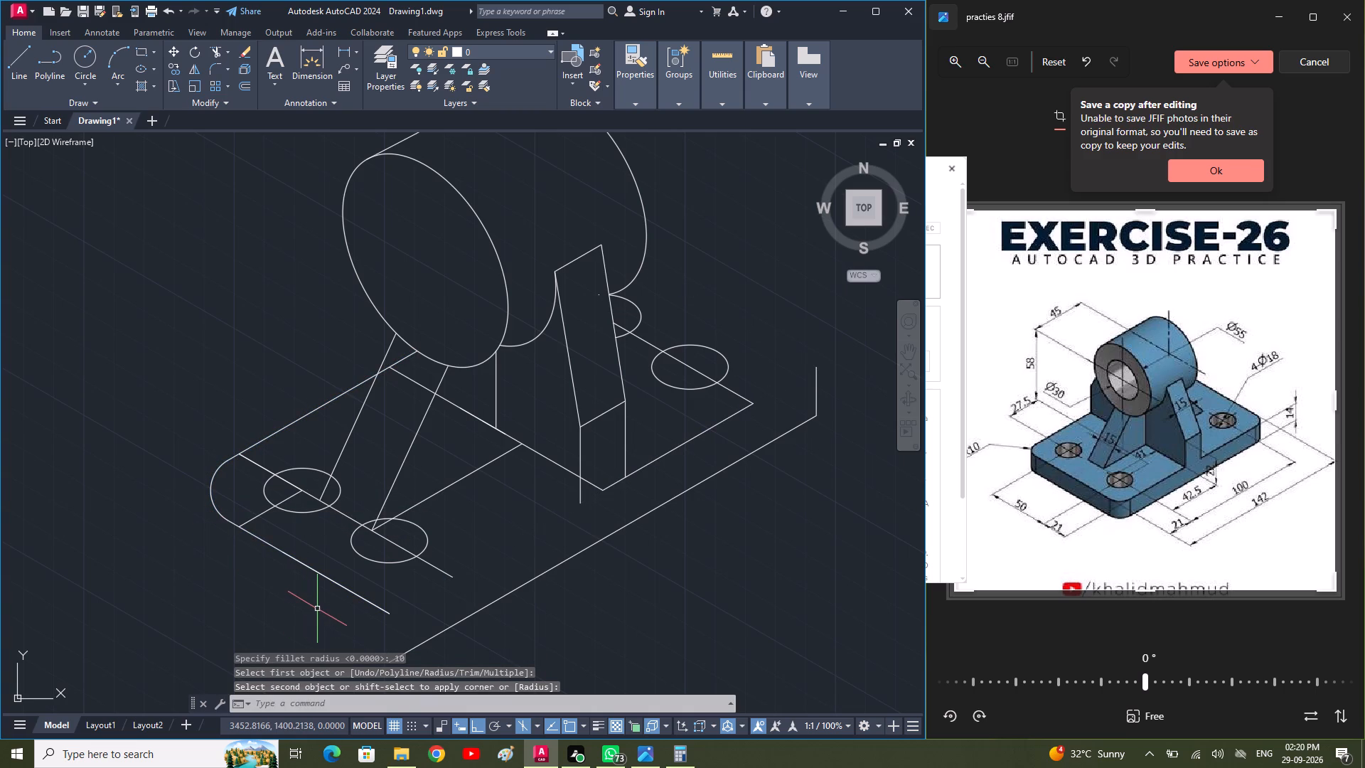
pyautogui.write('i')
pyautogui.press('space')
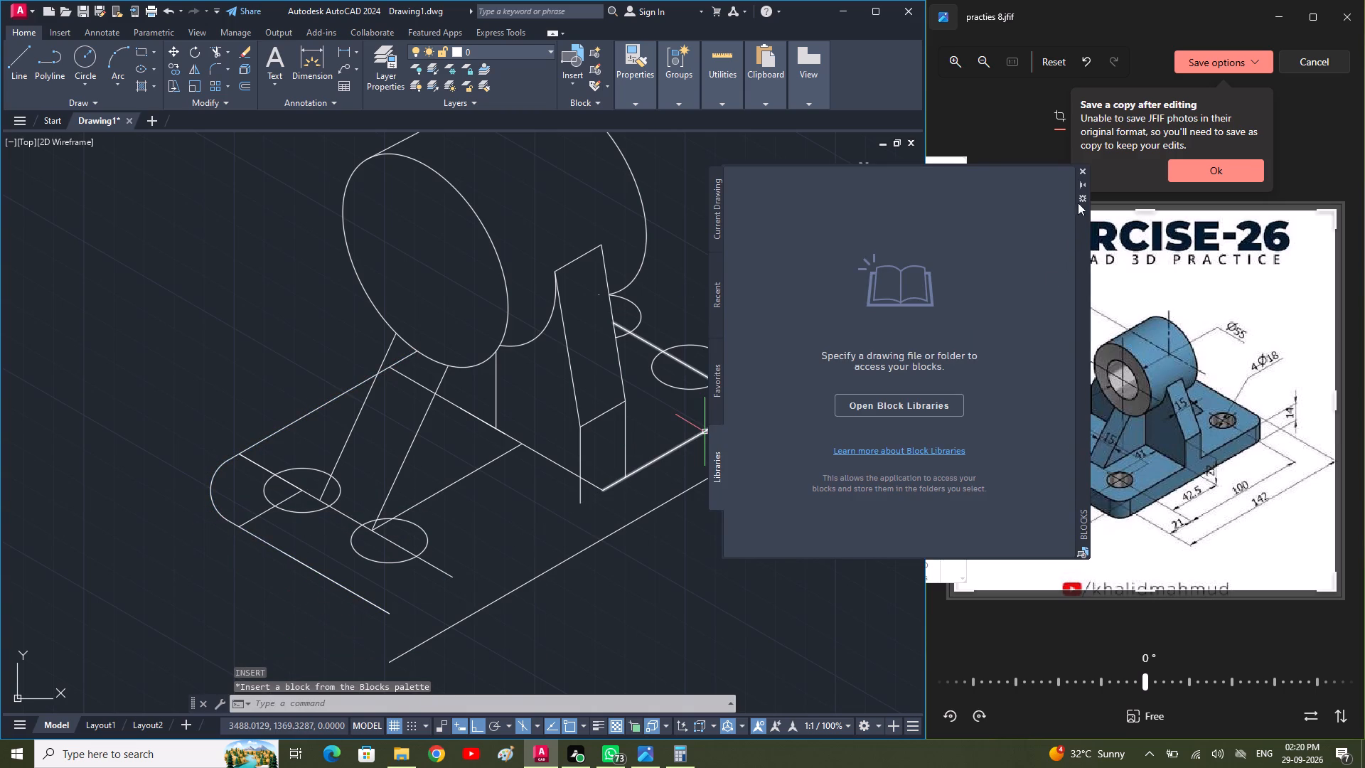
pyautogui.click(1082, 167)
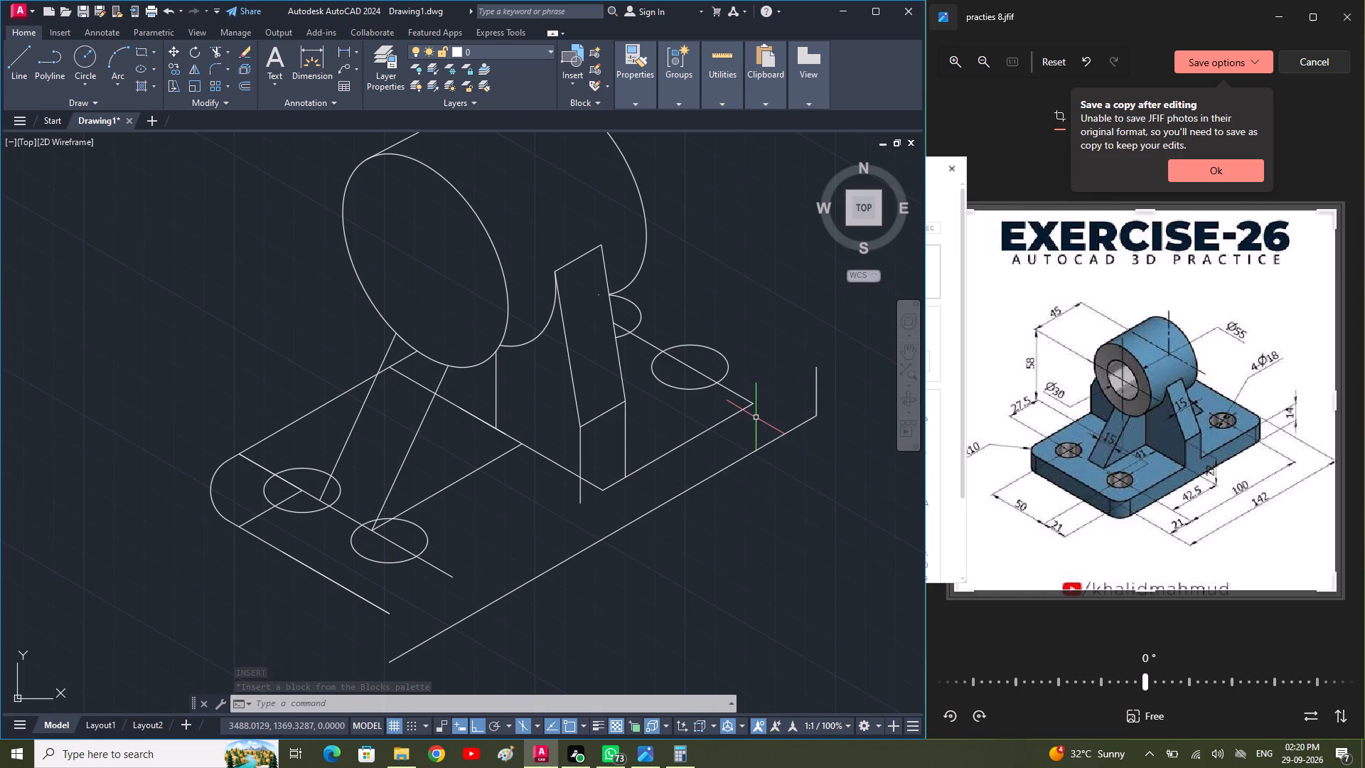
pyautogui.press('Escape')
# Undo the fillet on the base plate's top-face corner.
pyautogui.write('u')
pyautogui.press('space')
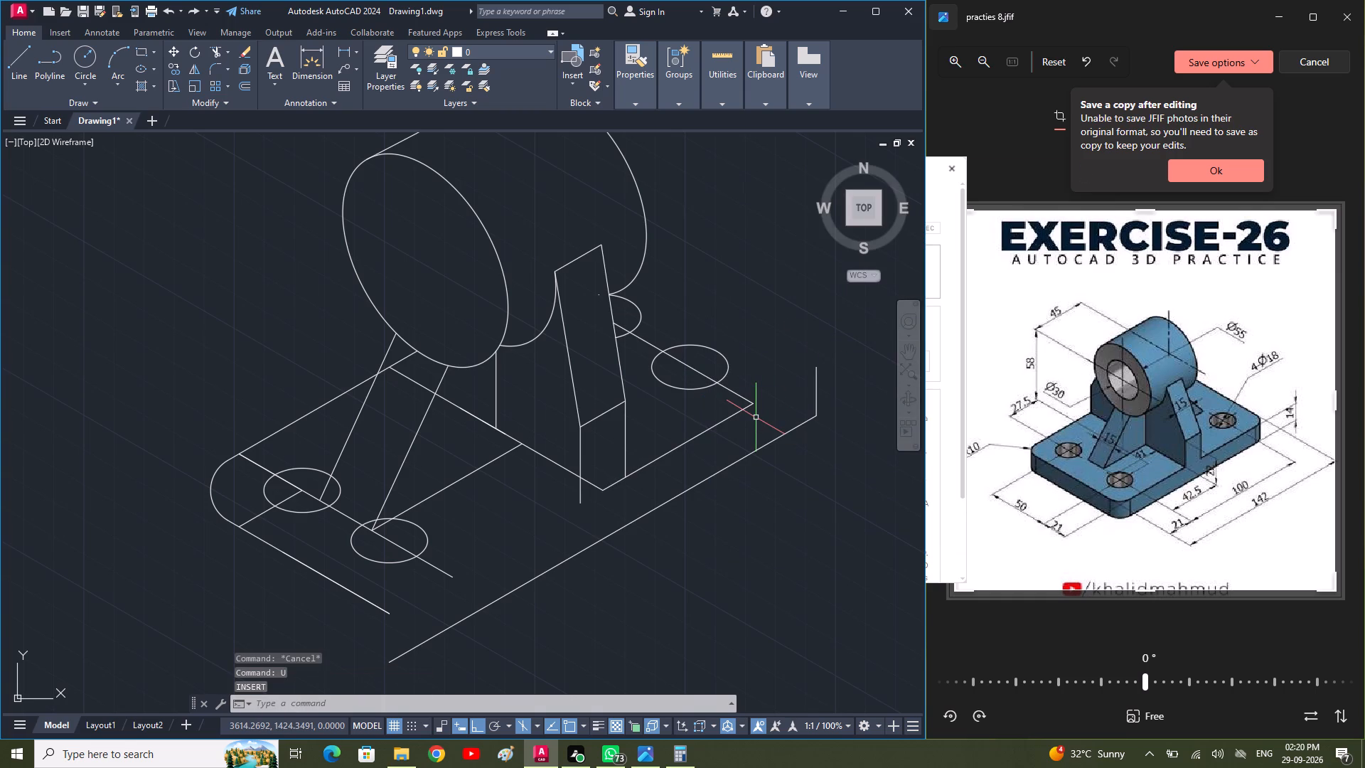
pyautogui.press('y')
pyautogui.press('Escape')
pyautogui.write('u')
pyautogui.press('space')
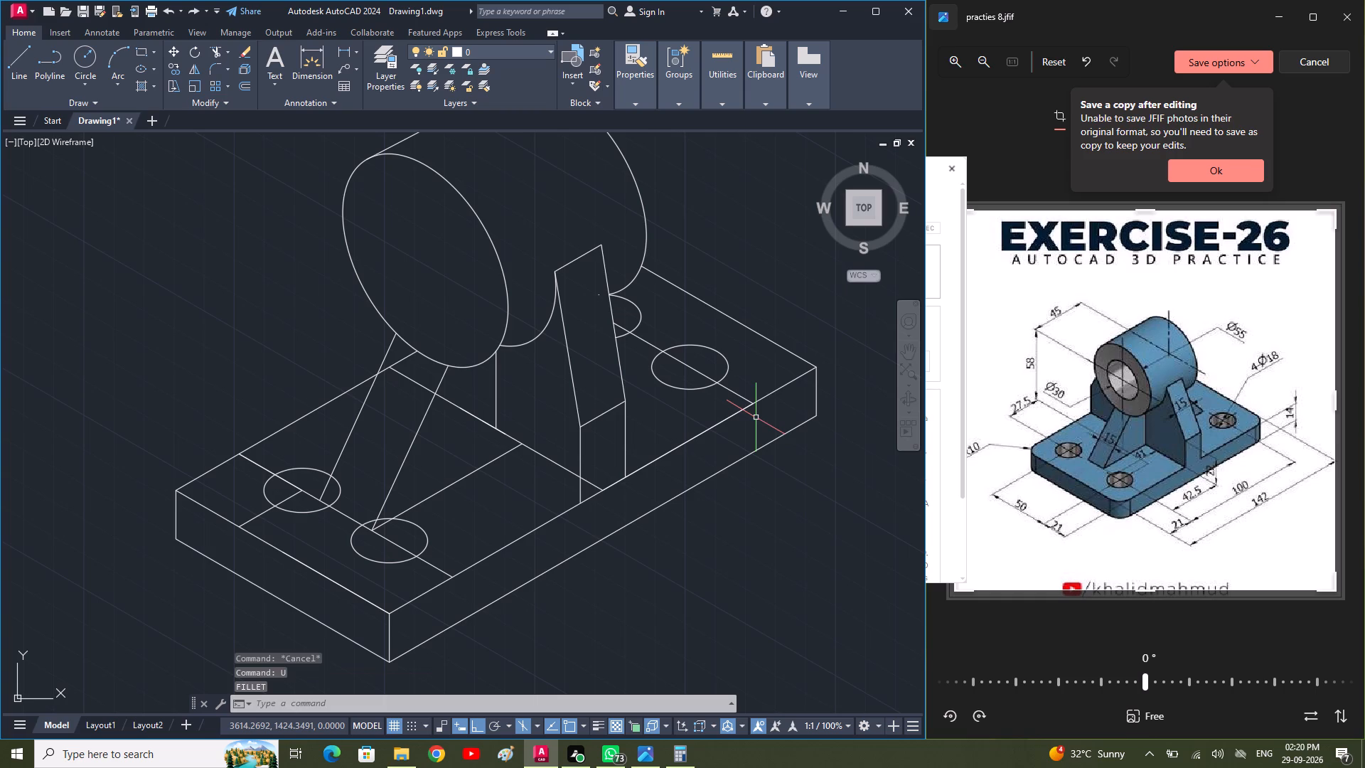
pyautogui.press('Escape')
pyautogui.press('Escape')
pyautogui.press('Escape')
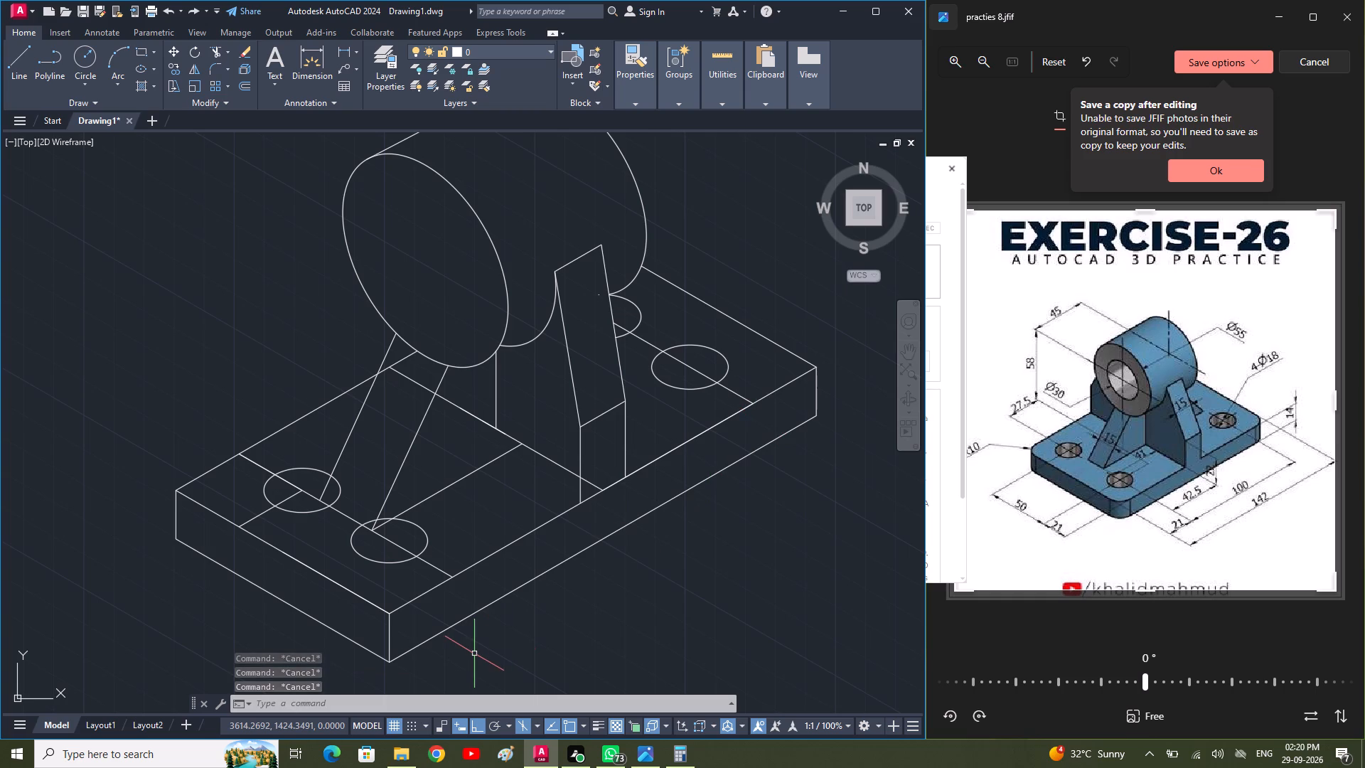
# Draw a radius 10 circle tangent to the two top-face edges meeting at the base plate's leftmost corner.
pyautogui.click(91, 56)
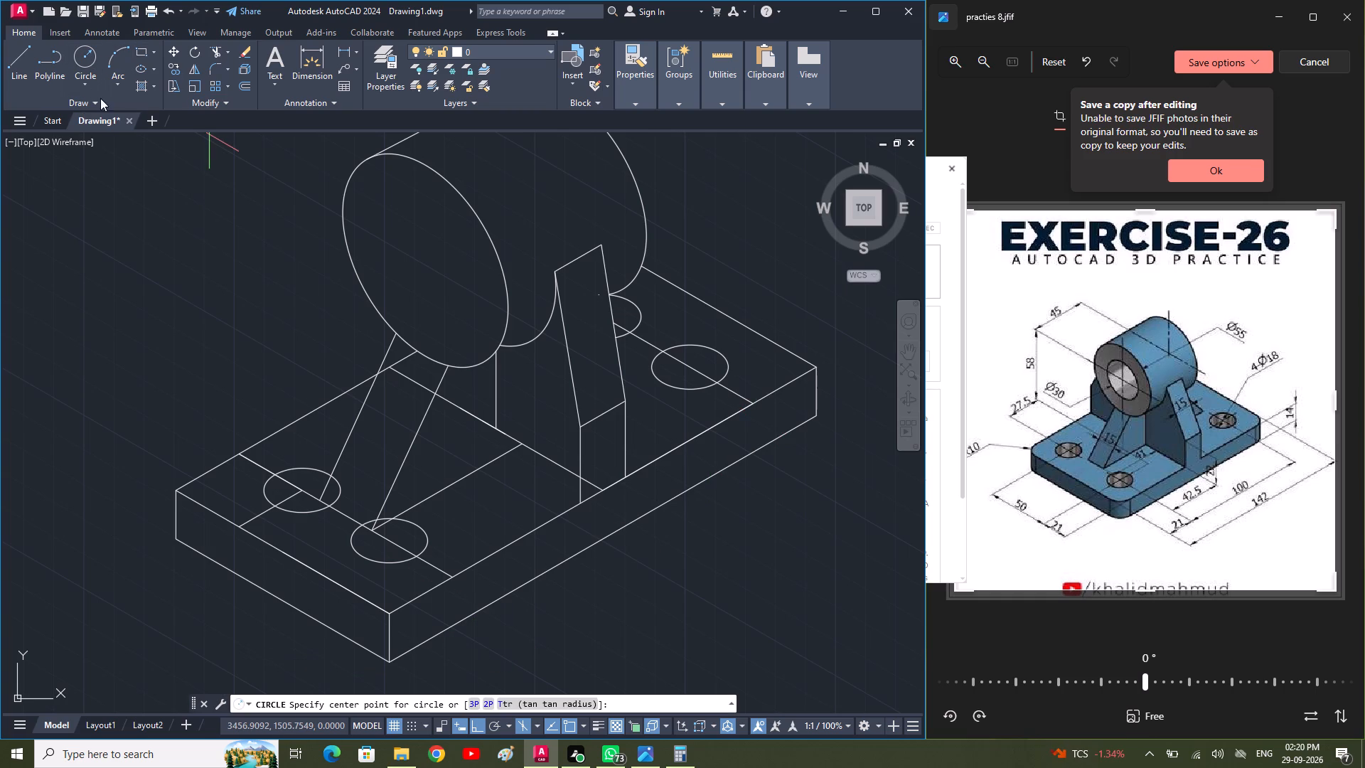
pyautogui.click(103, 88)
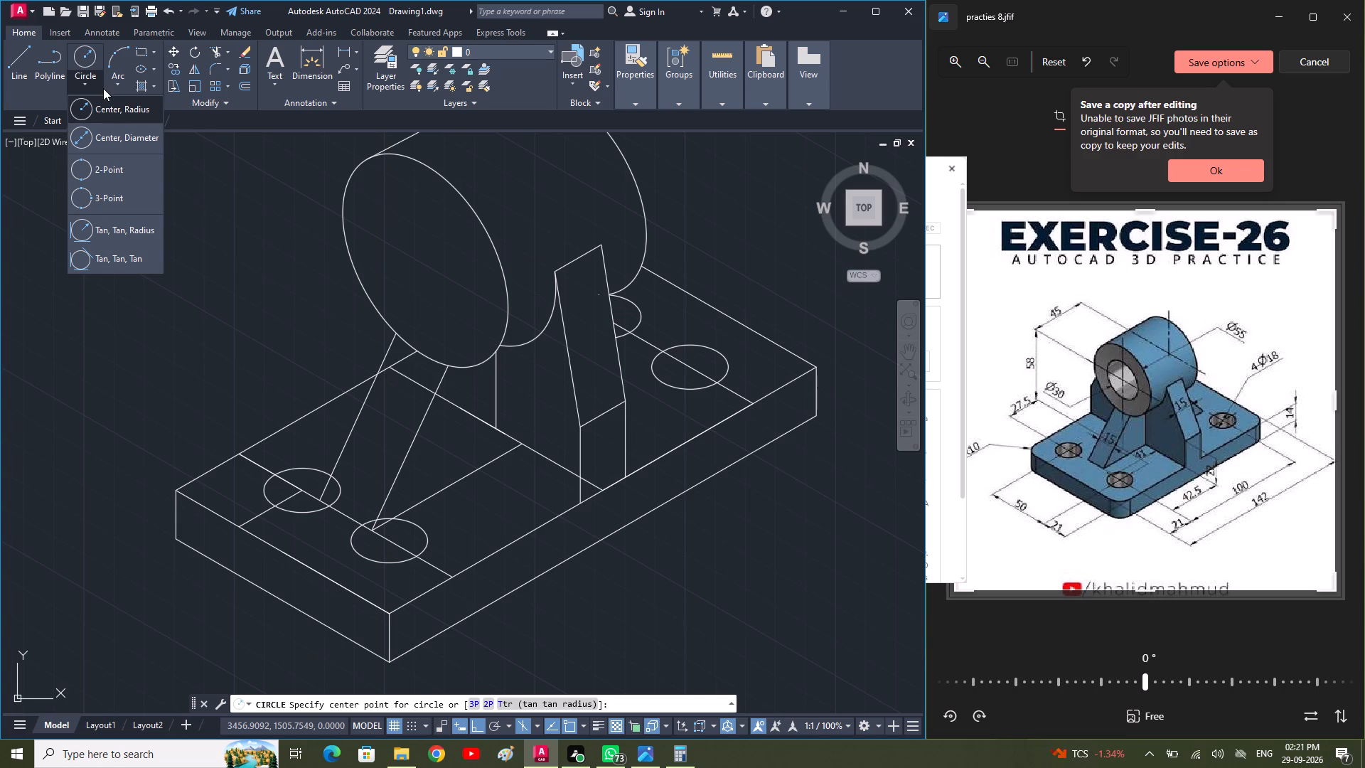
pyautogui.click(128, 235)
pyautogui.click(198, 474)
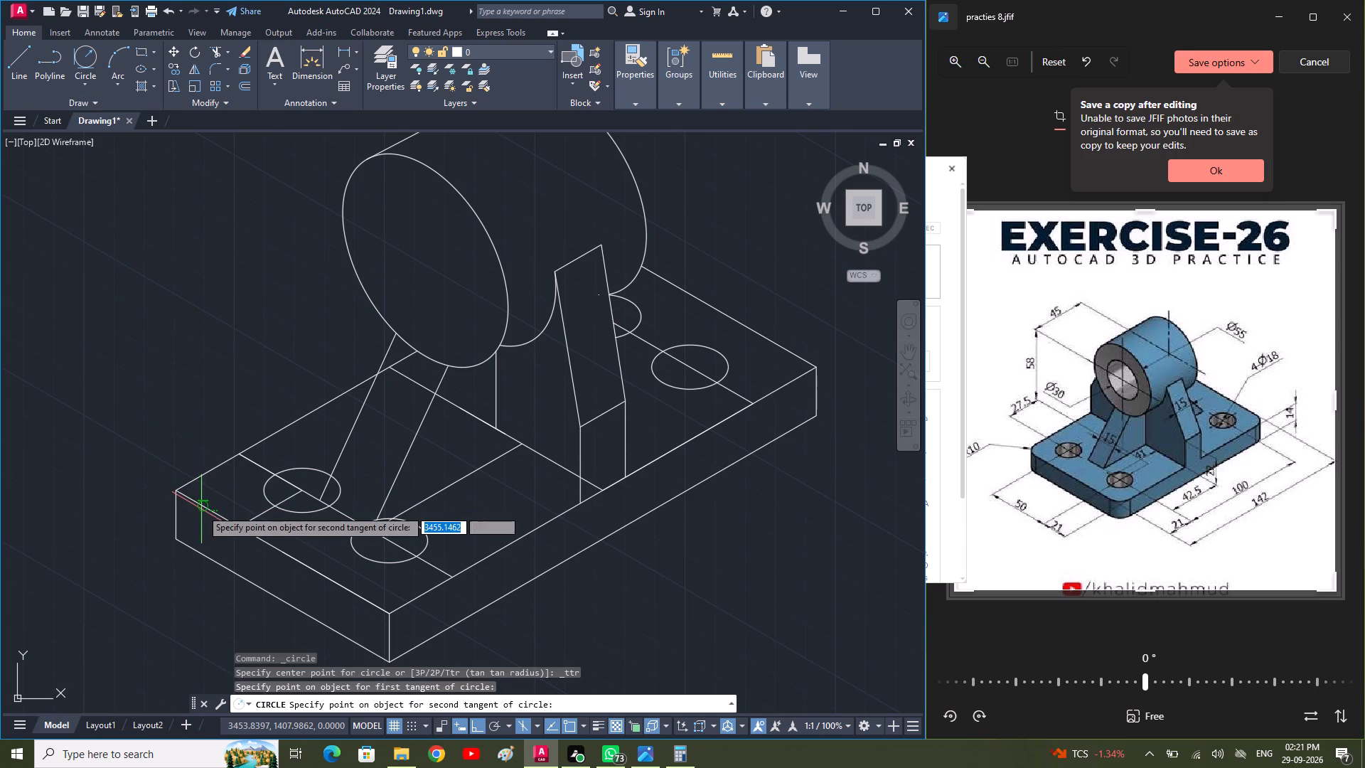
pyautogui.click(202, 509)
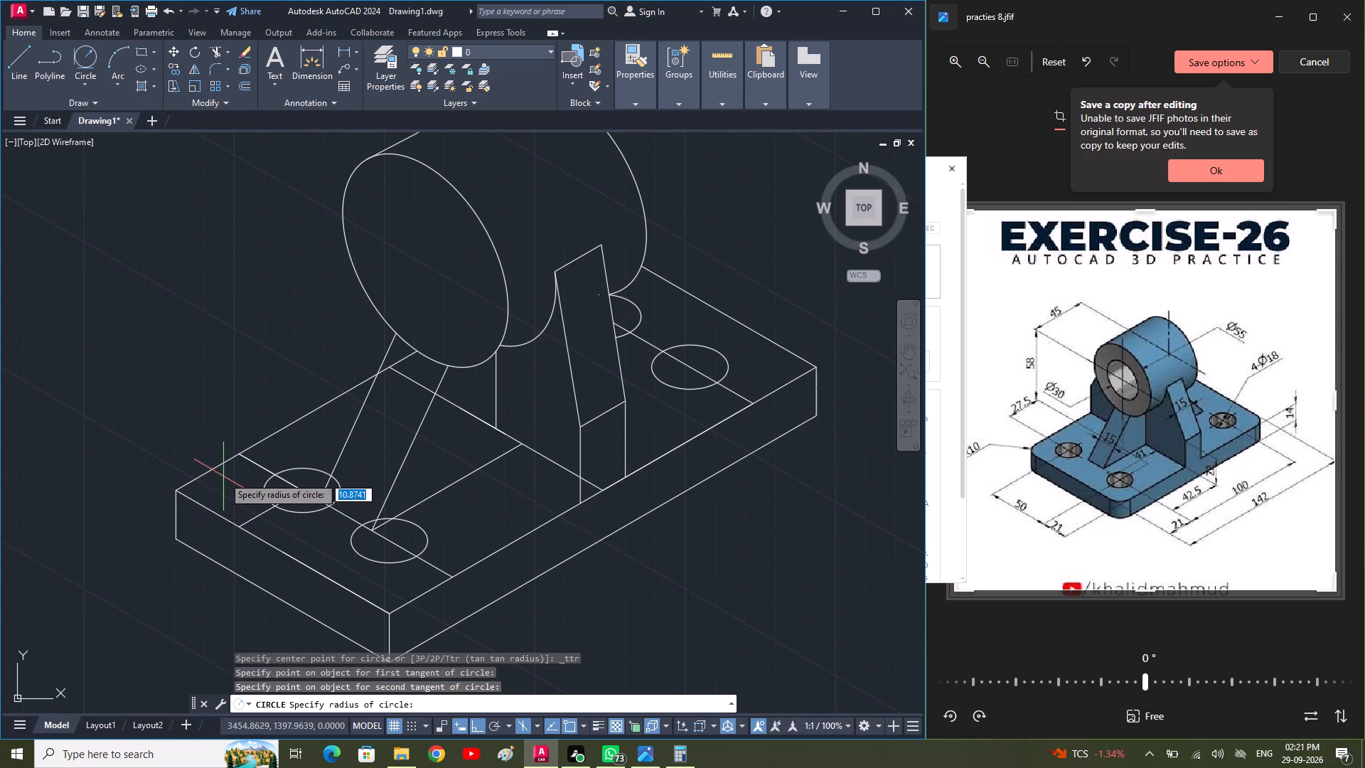
pyautogui.write('10')
pyautogui.press('Return')
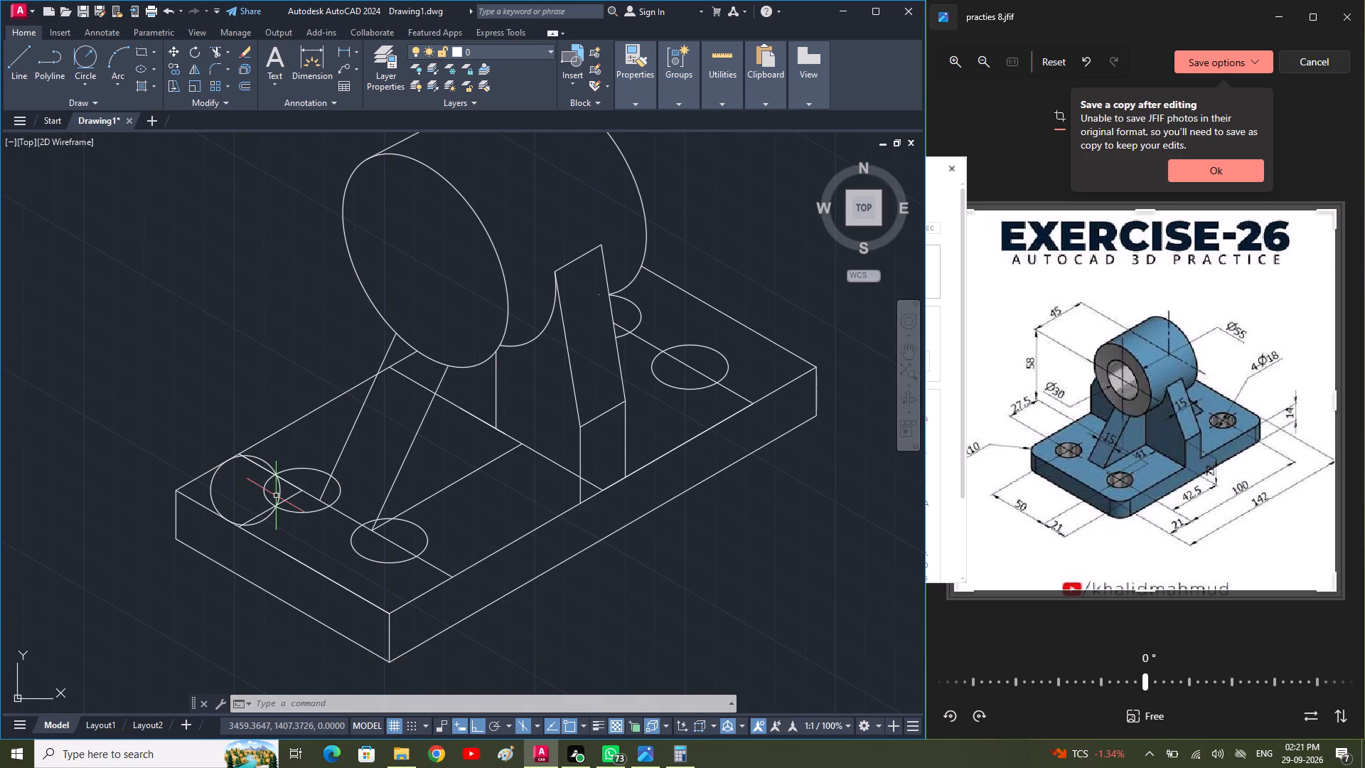
# Trim away the inner part of the tangent circle, leaving only the rounding arc between the two top-face edges.
pyautogui.write('tr')
pyautogui.press('space')
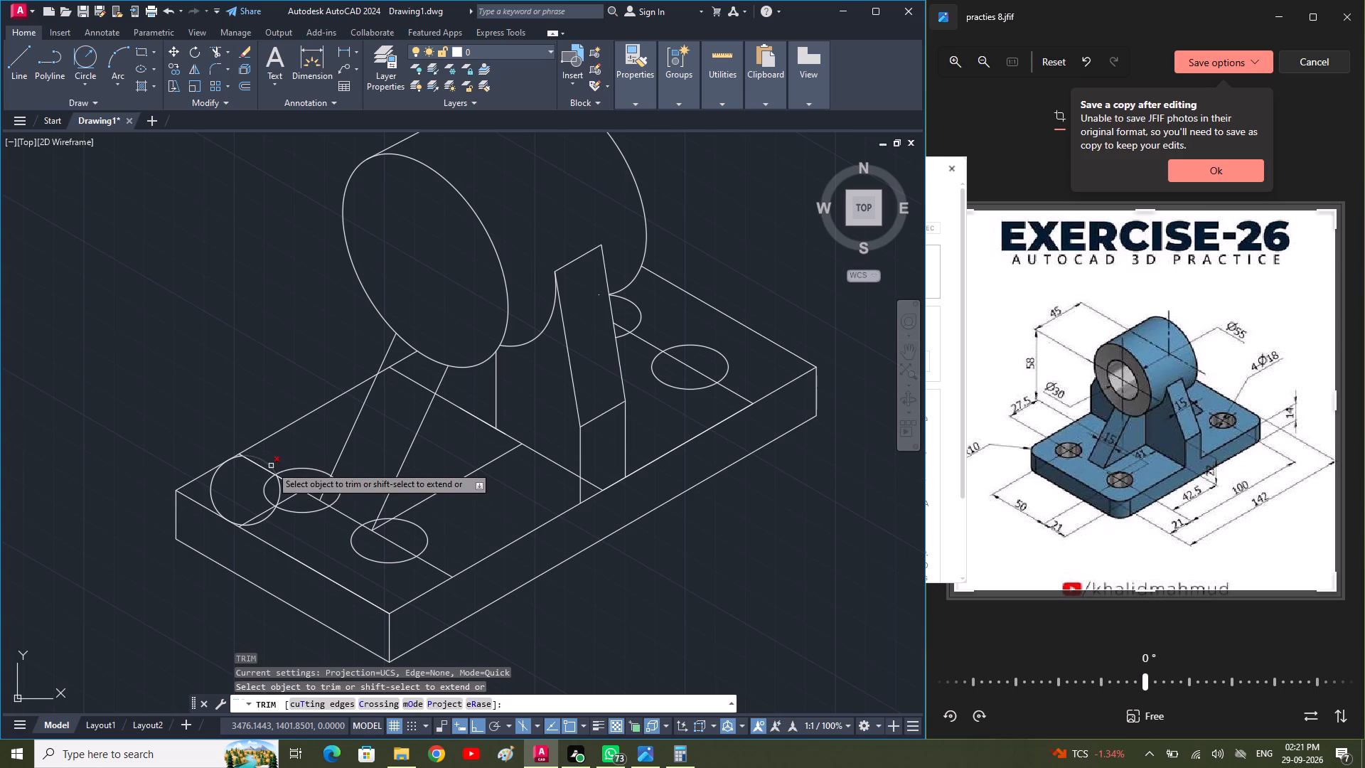
pyautogui.click(271, 466)
pyautogui.scroll(2, 242, 449)
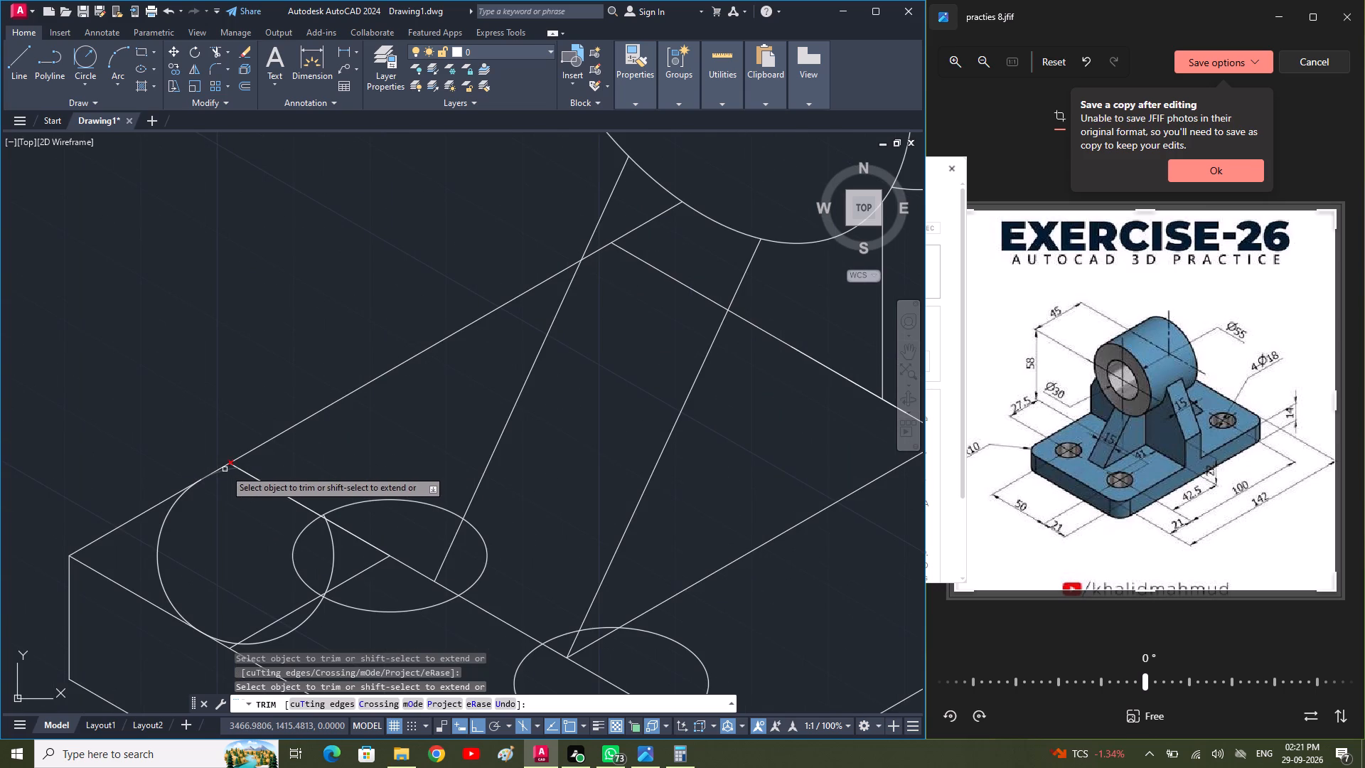
pyautogui.click(225, 469)
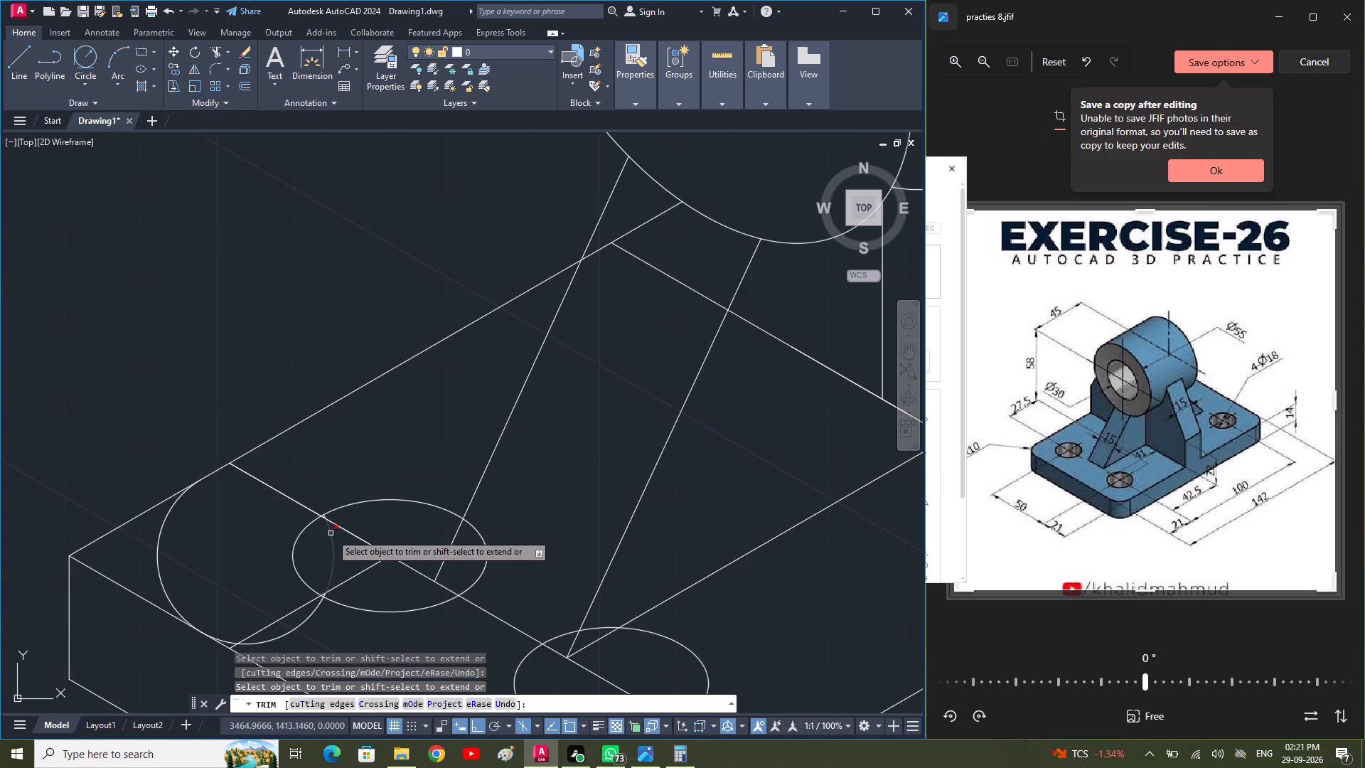
pyautogui.click(331, 533)
pyautogui.scroll(2, 324, 523)
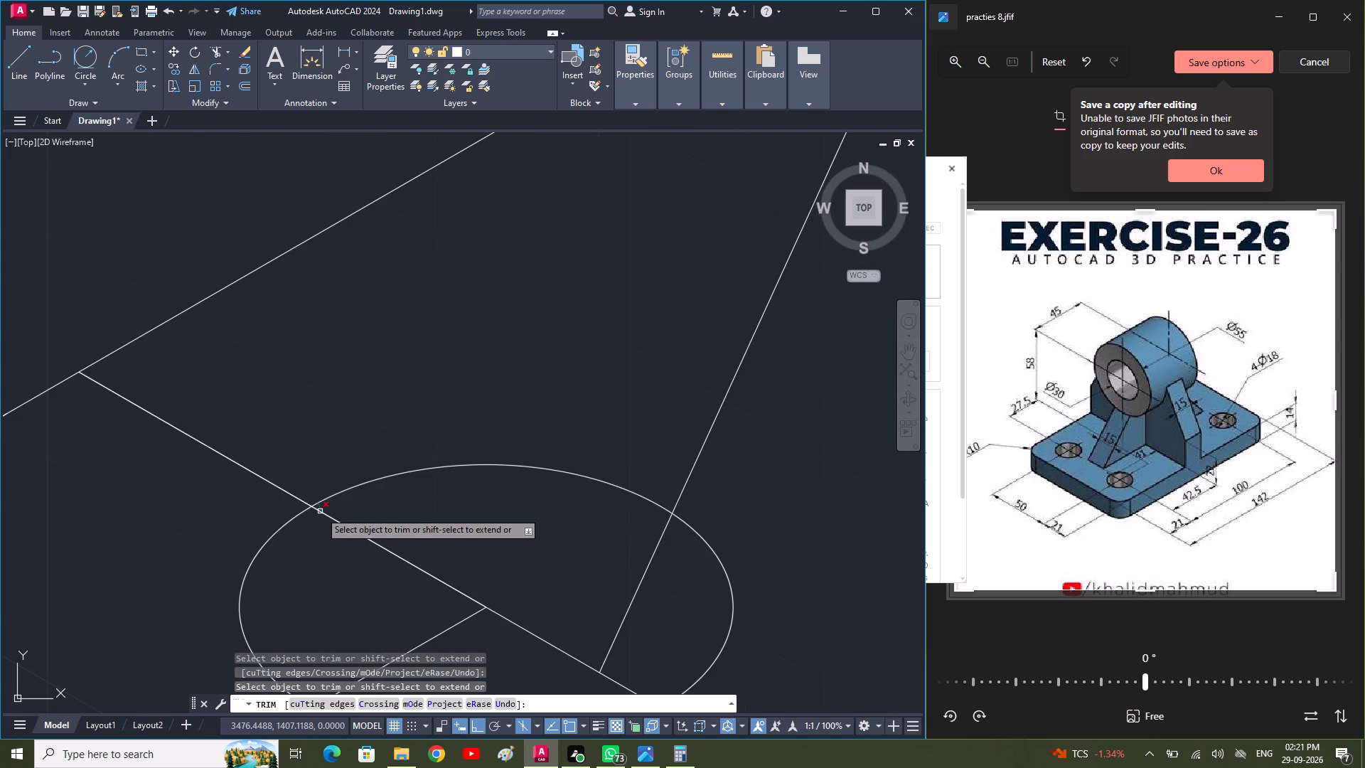
pyautogui.scroll(2, 320, 511)
pyautogui.click(316, 505)
pyautogui.scroll(-4, 316, 505)
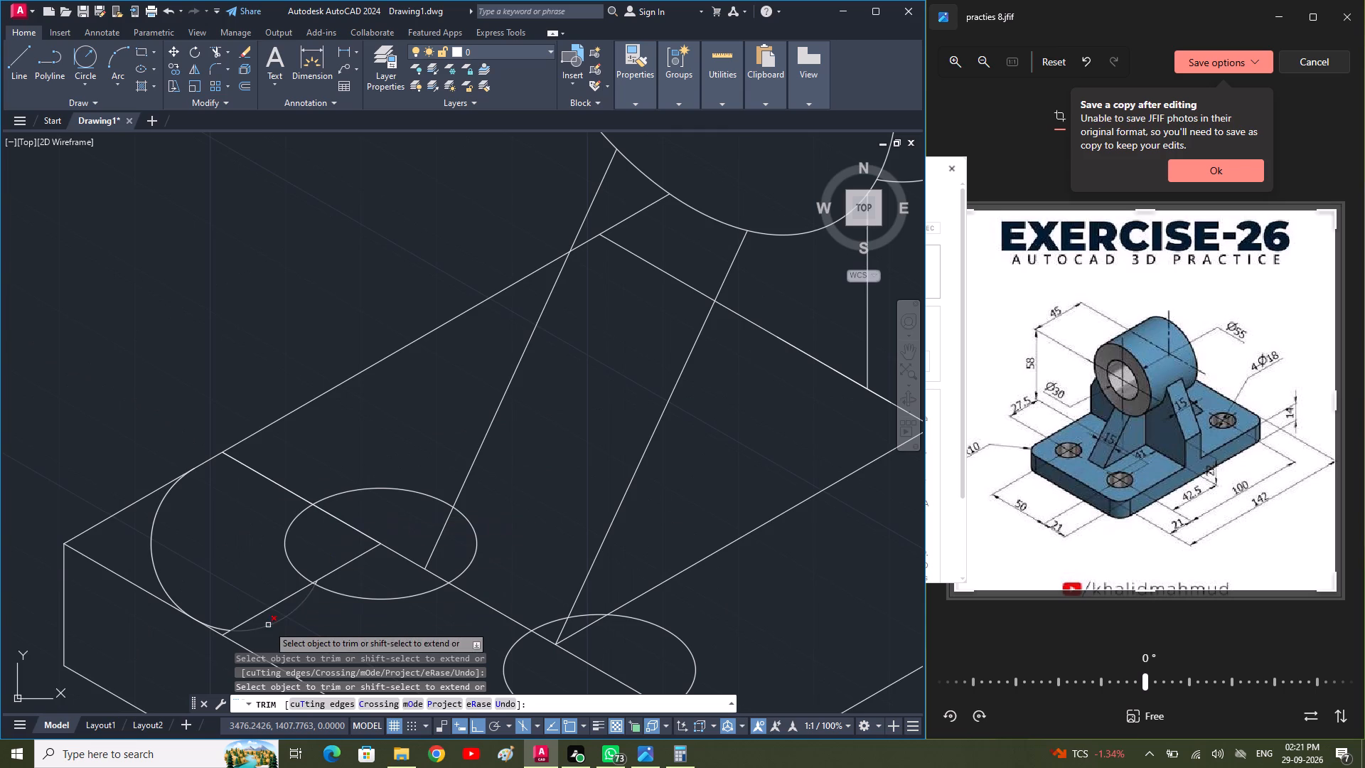
pyautogui.click(284, 621)
pyautogui.scroll(1, 224, 623)
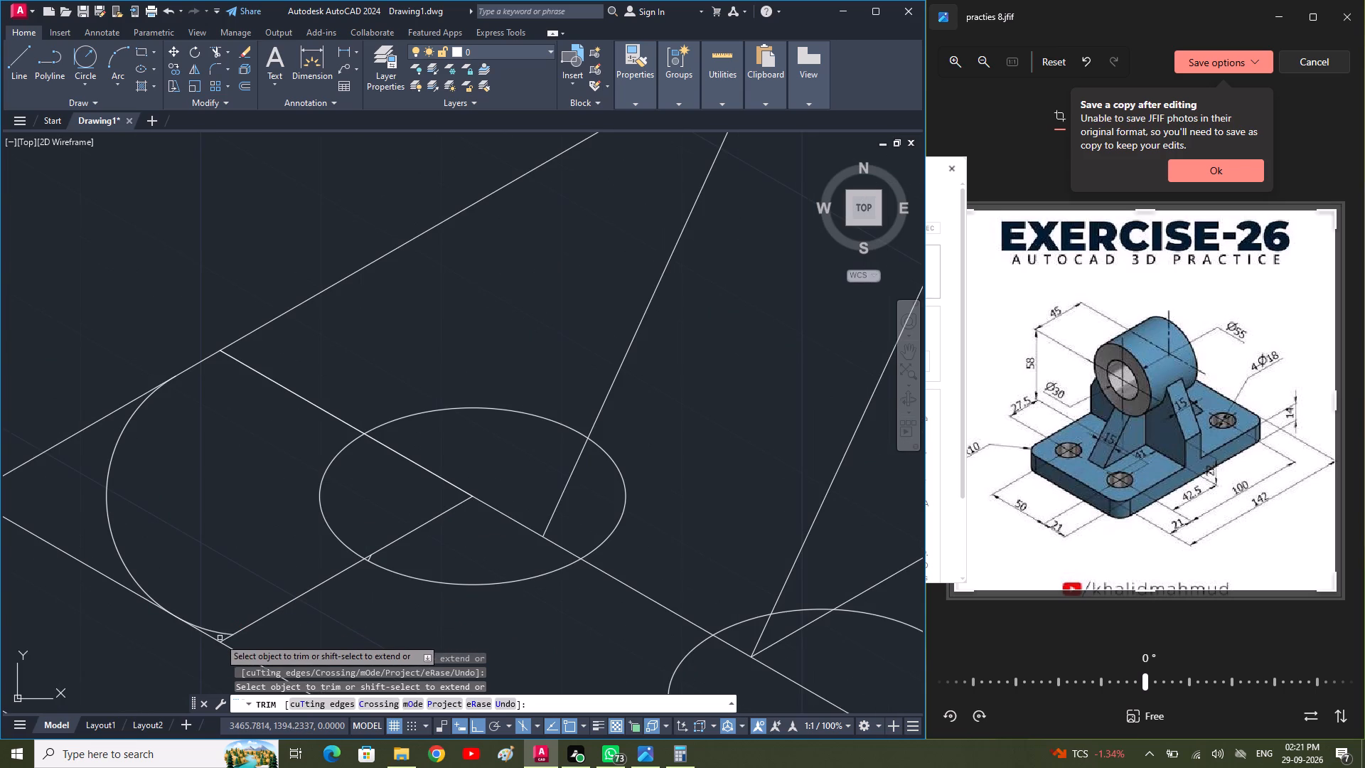
pyautogui.click(226, 632)
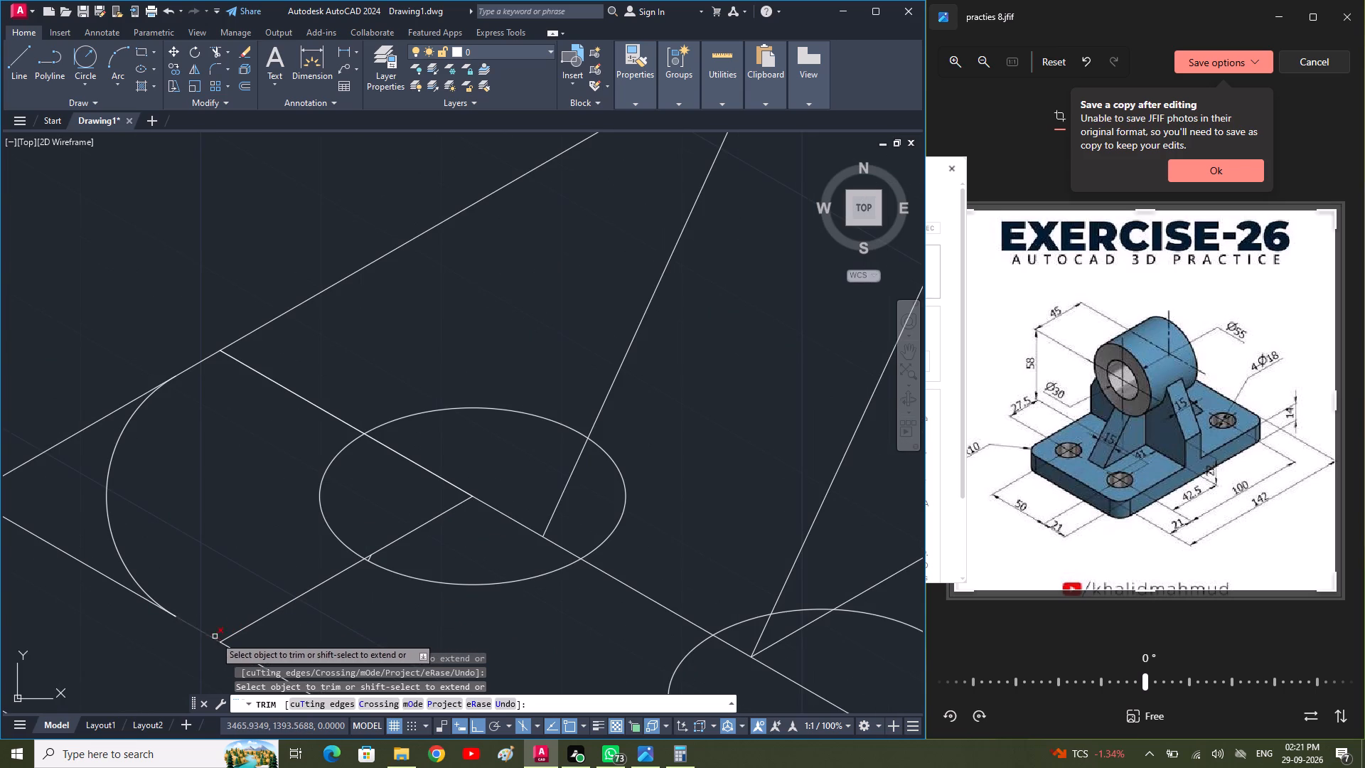
pyautogui.press('Escape')
pyautogui.scroll(-1, 215, 636)
# Trim both top-face edge ends beyond the rounding arc and remove the vertical edge at that corner.
pyautogui.press('space')
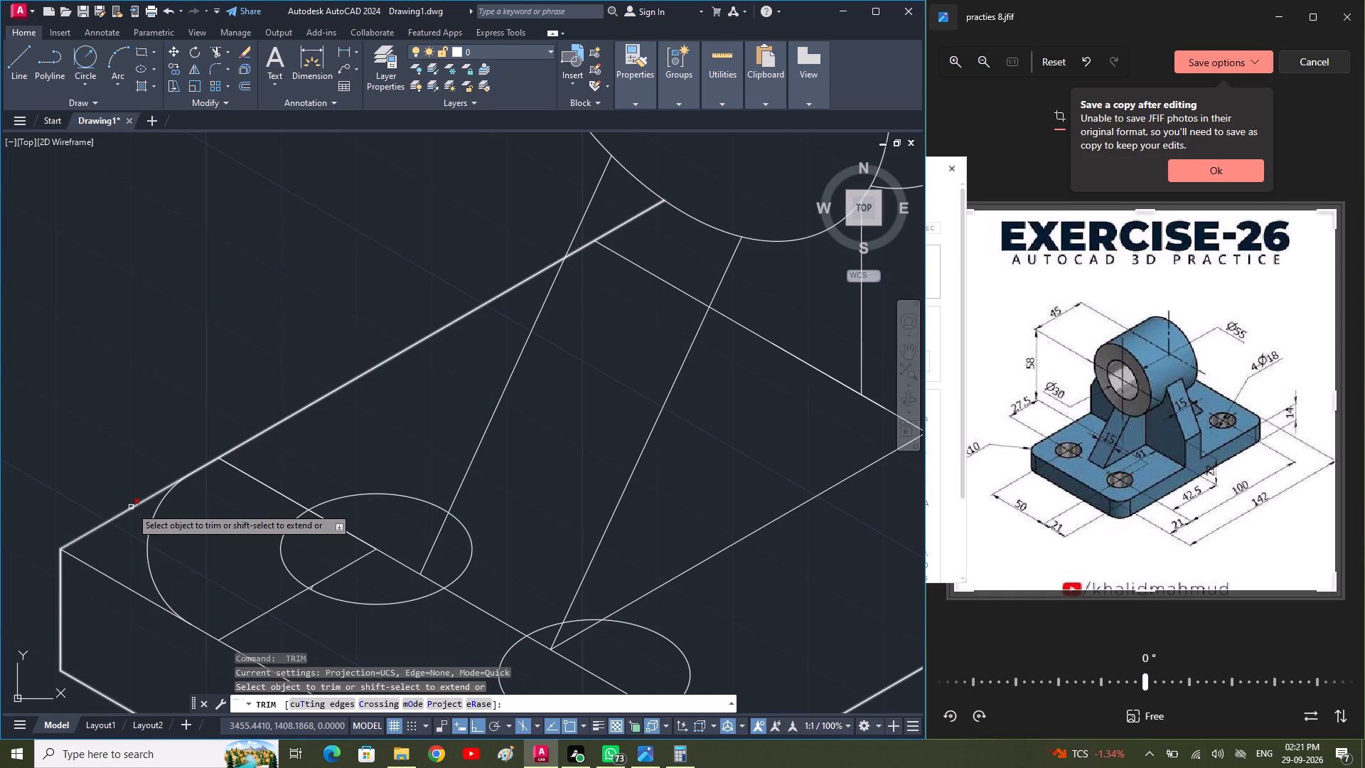
pyautogui.click(131, 507)
pyautogui.click(89, 566)
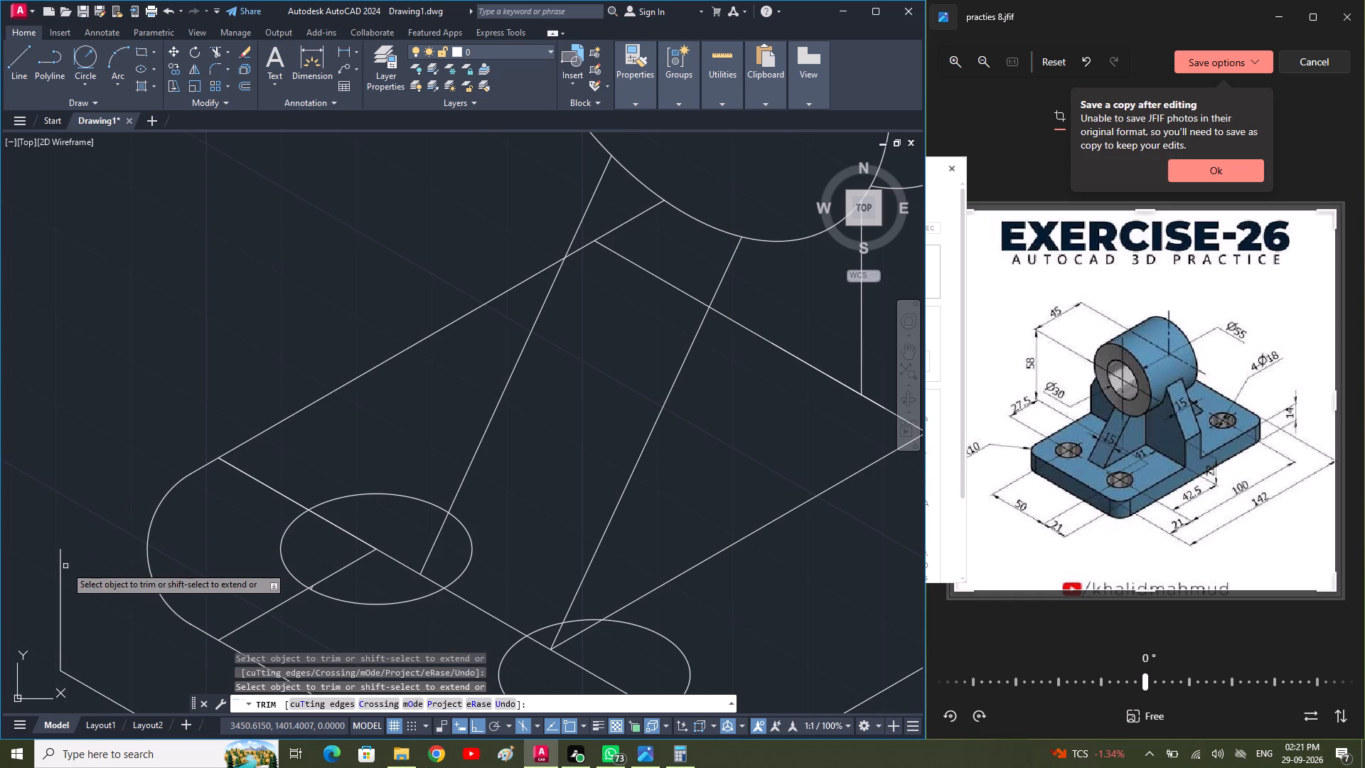
pyautogui.click(59, 566)
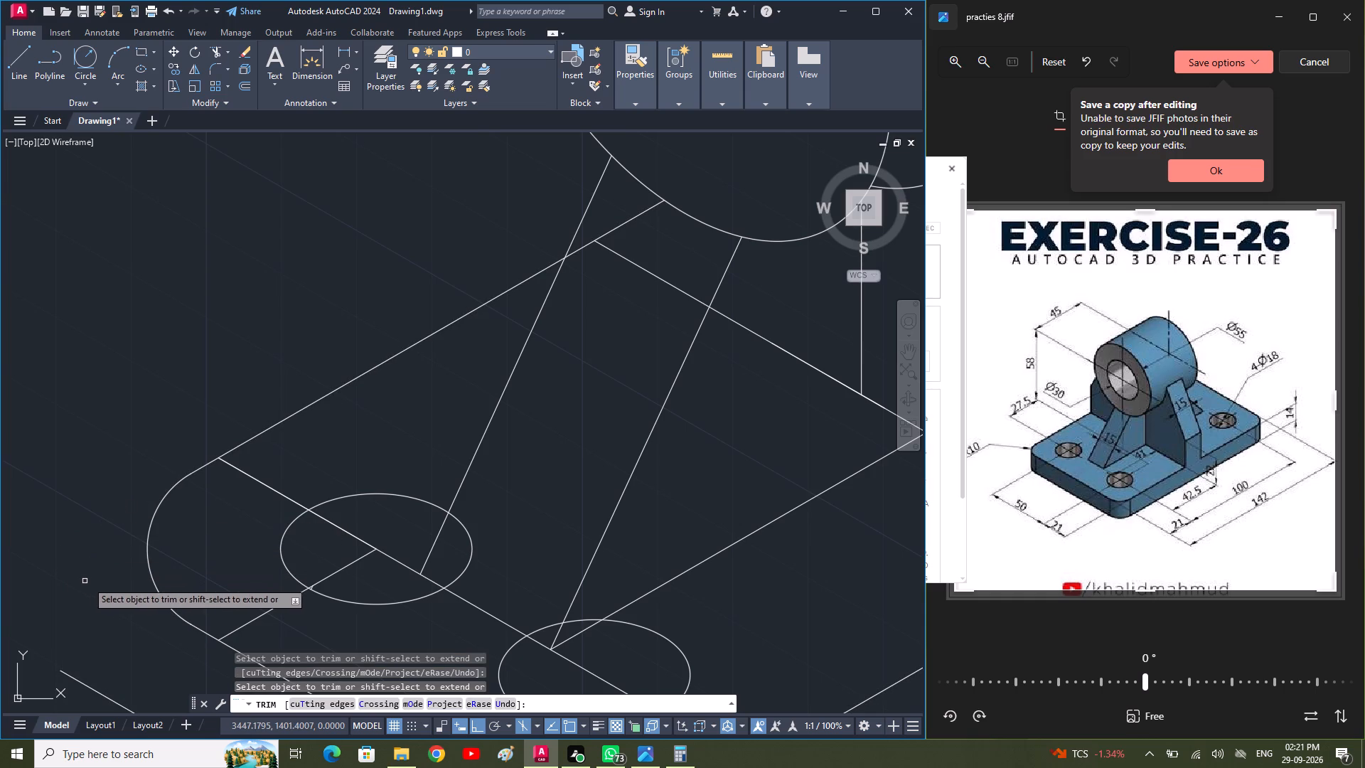
pyautogui.moveTo(112, 612); pyautogui.dragTo(102, 490, button='middle')
pyautogui.scroll(-1, 132, 506)
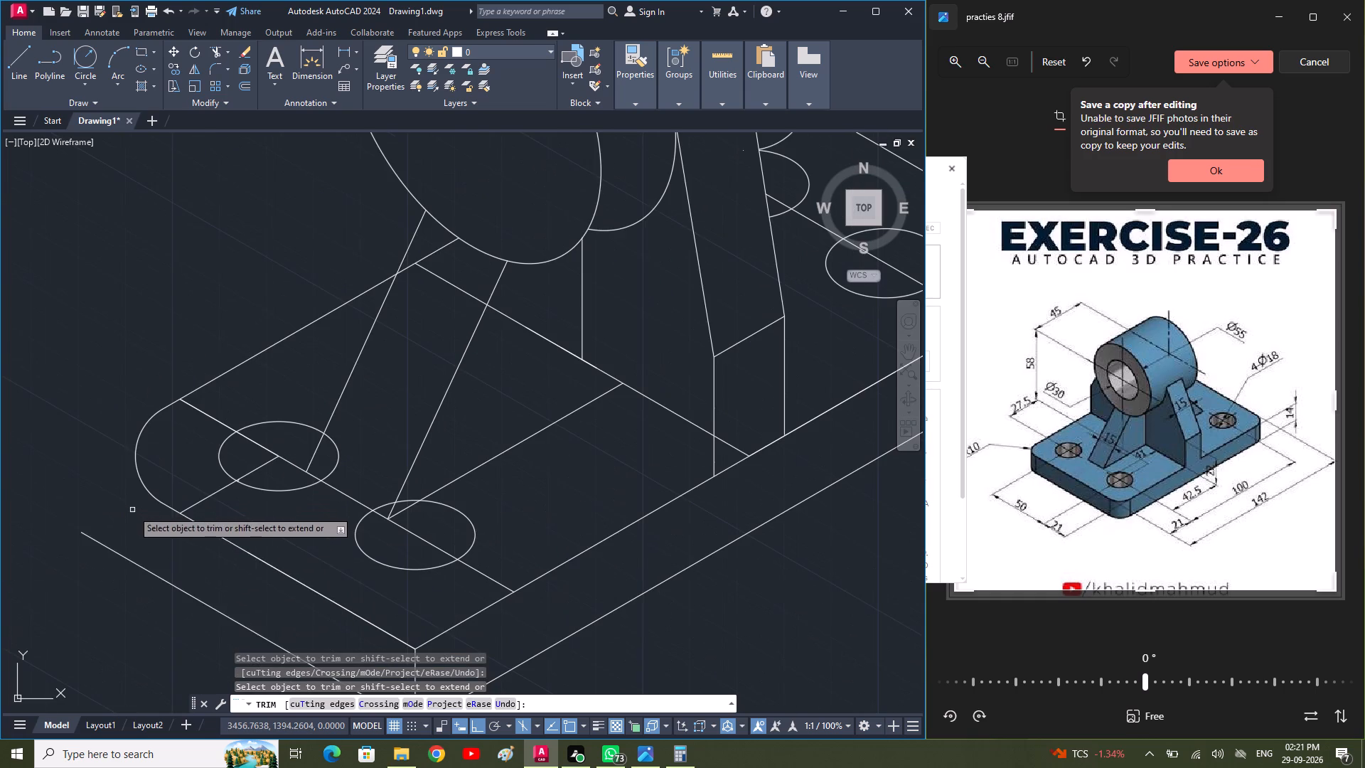
pyautogui.moveTo(259, 609); pyautogui.dragTo(216, 586, button='middle')
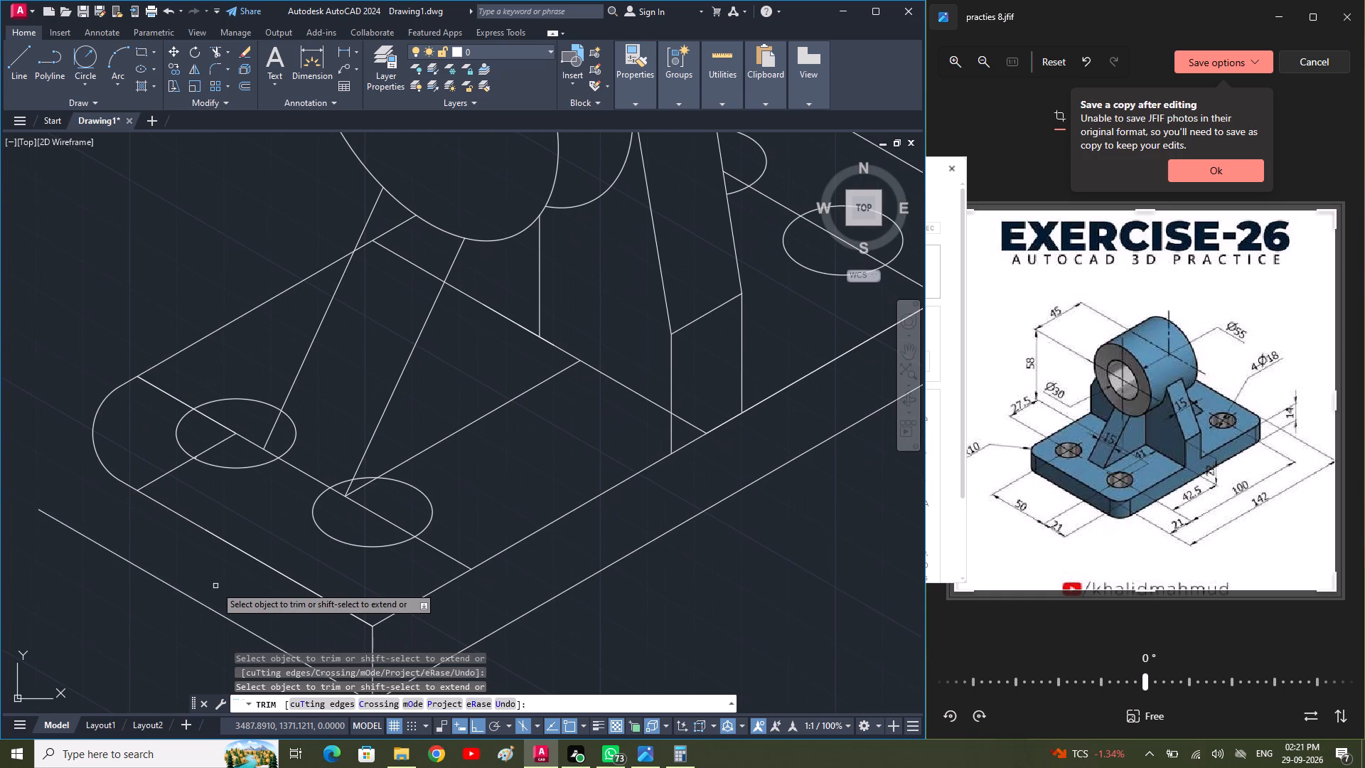
pyautogui.press('Escape')
pyautogui.press('Escape')
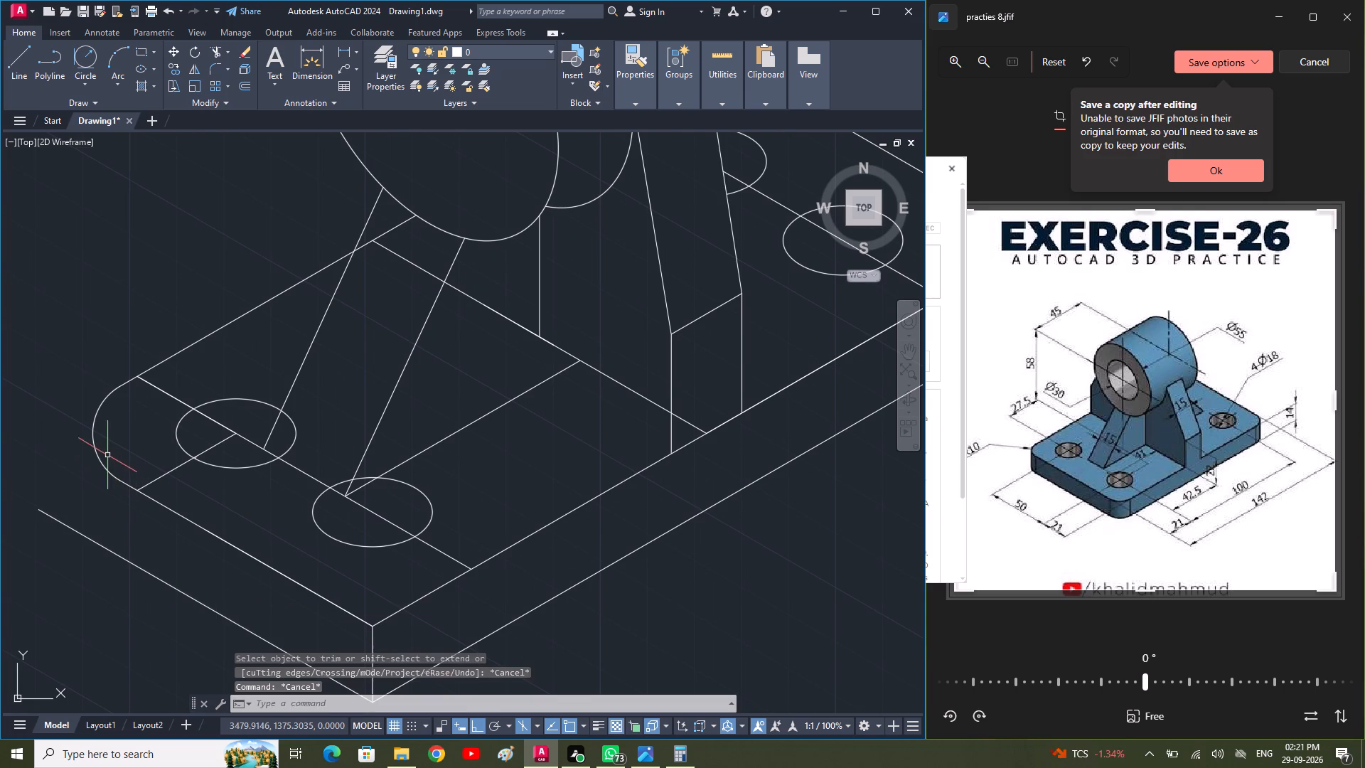
# Copy the leftmost corner's rounding arc 14 units downward from its lower endpoint to the base plate's bottom edge.
pyautogui.click(96, 455)
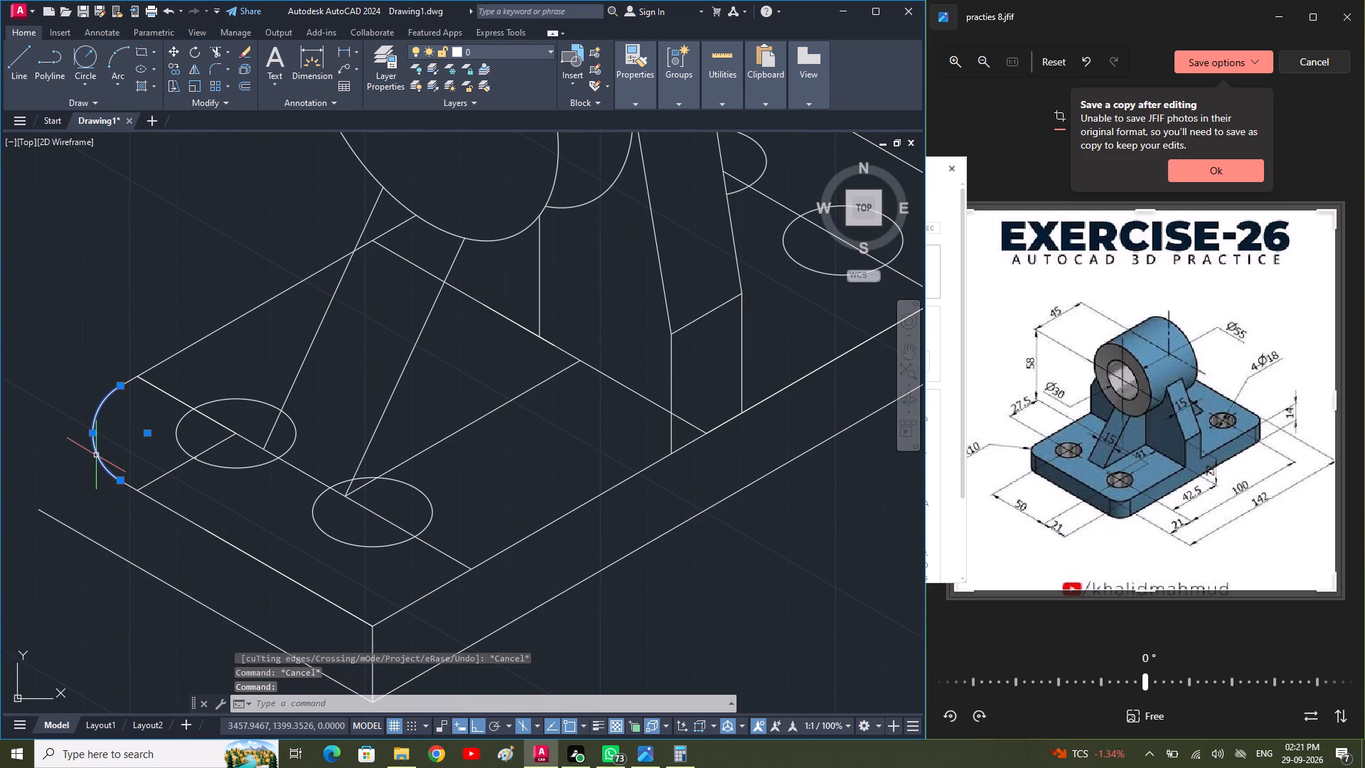
pyautogui.write('co')
pyautogui.press('space')
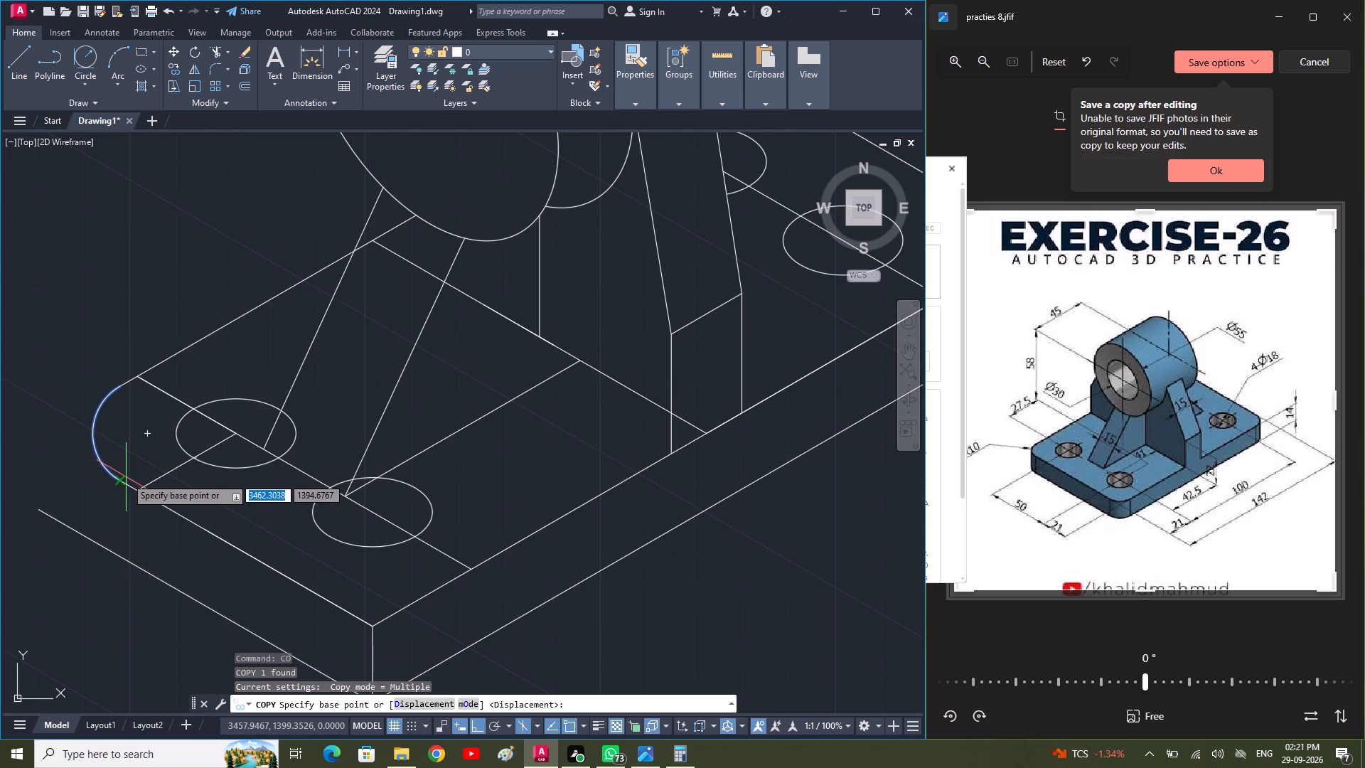
pyautogui.click(117, 482)
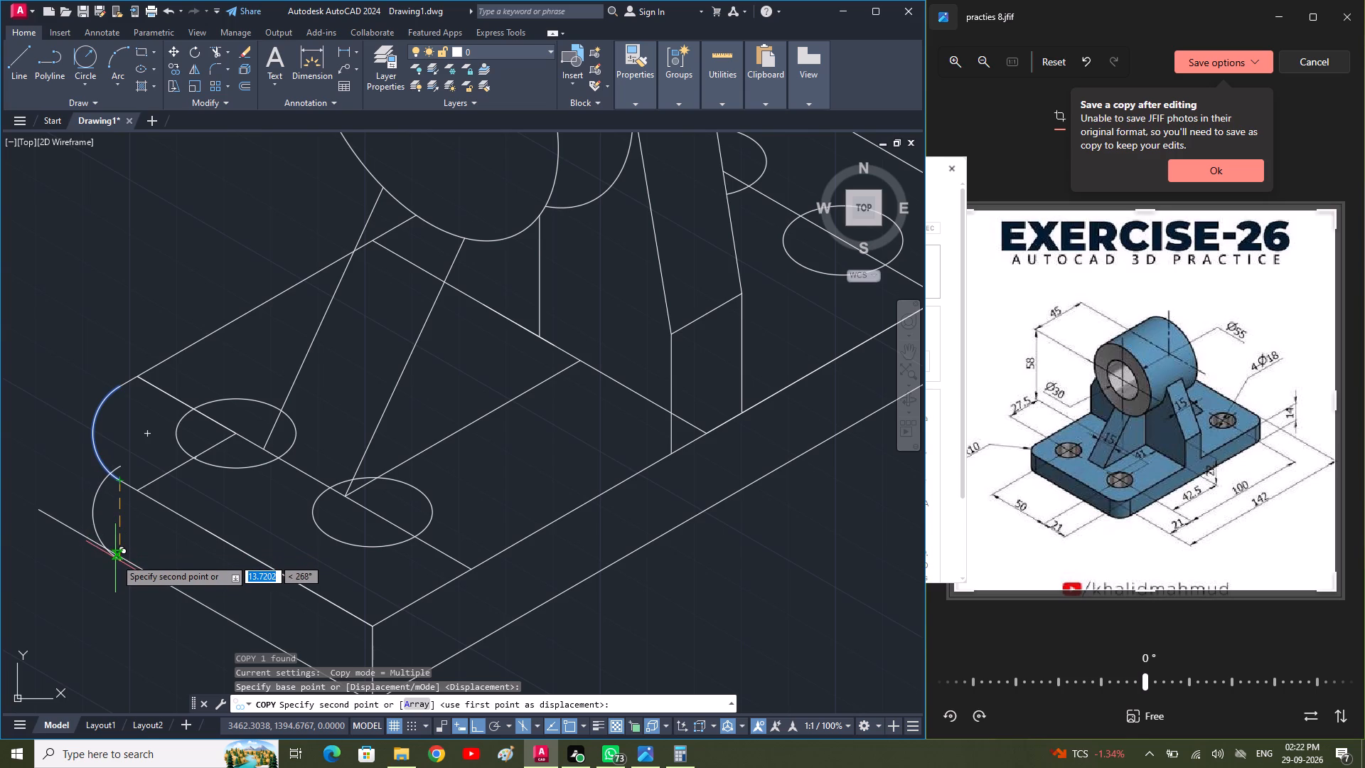
pyautogui.write('14')
pyautogui.press('space')
pyautogui.press('Escape')
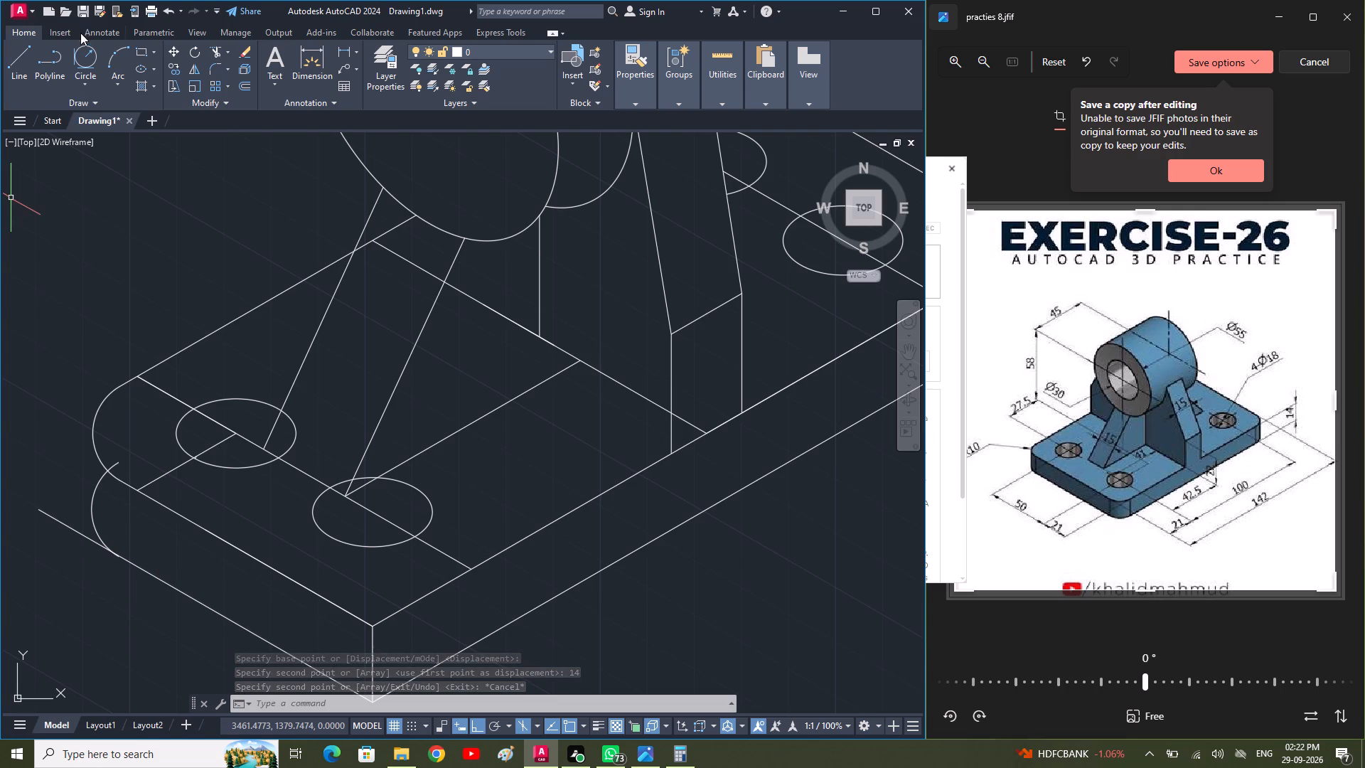
# Draw a radius 10 circle tangent to the two top-face edges meeting at the base plate's front corner.
pyautogui.click(88, 55)
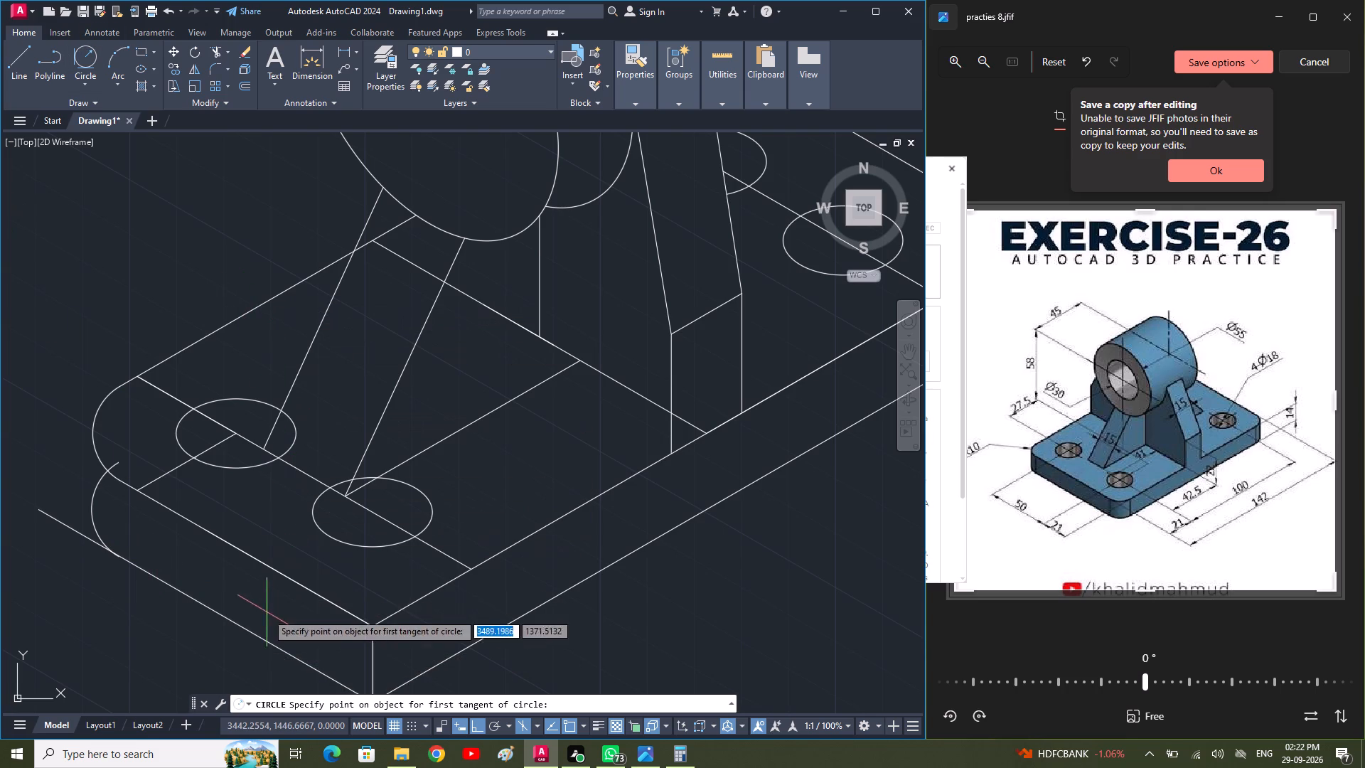
pyautogui.click(342, 612)
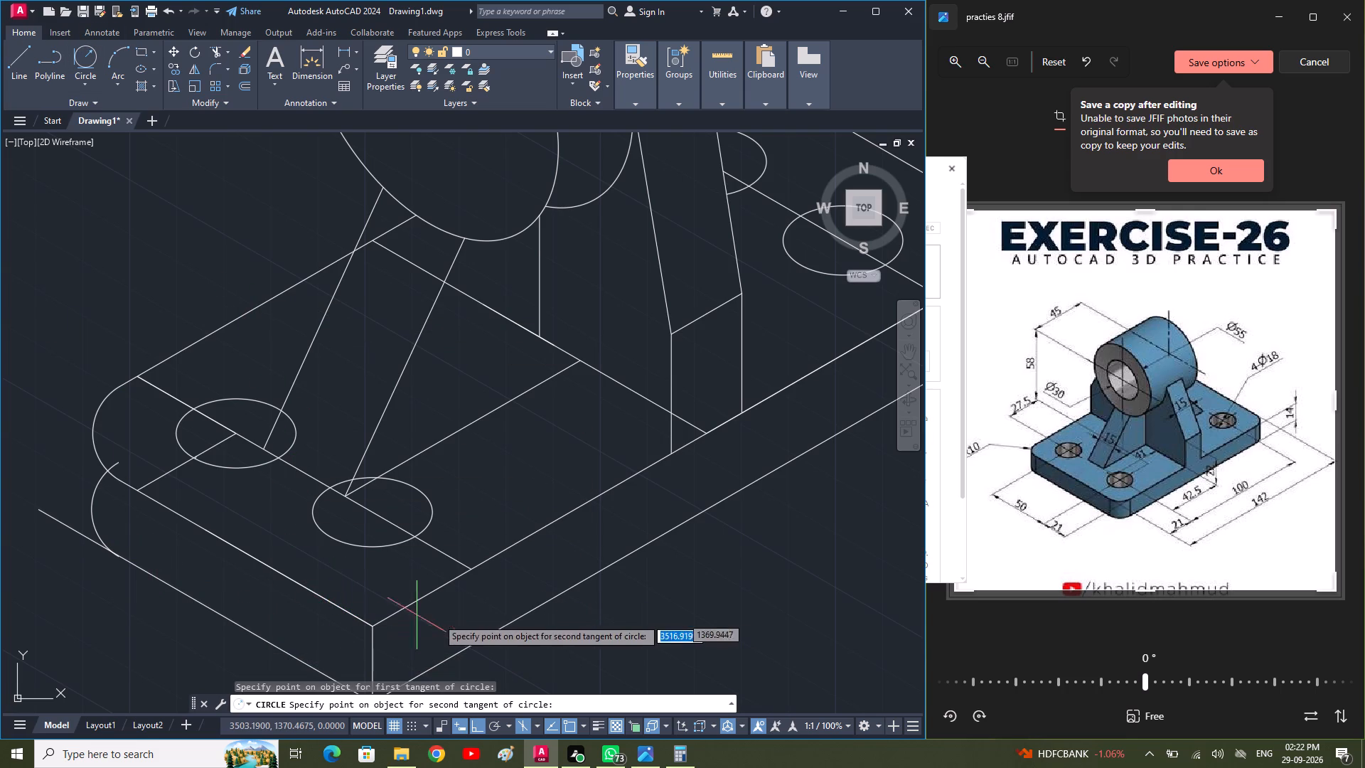
pyautogui.click(392, 614)
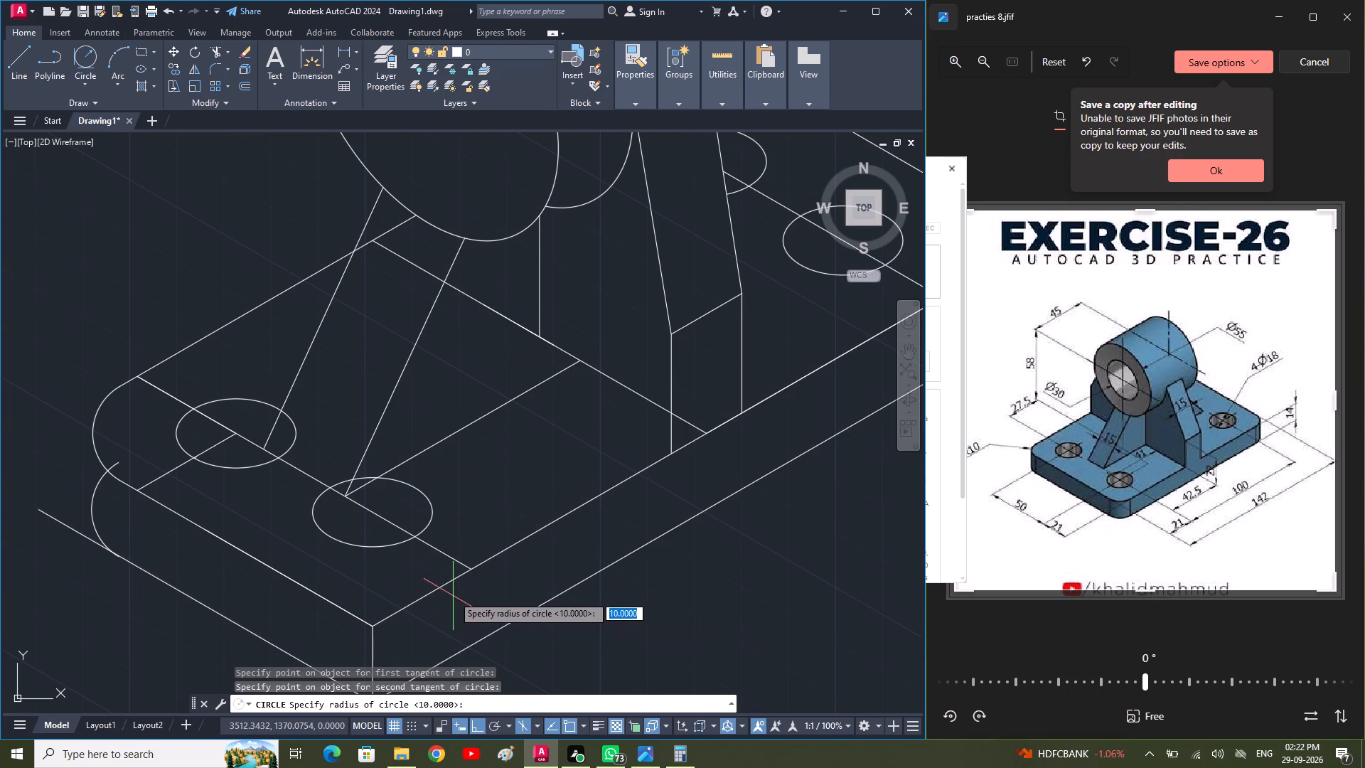
pyautogui.write('10')
pyautogui.press('Return')
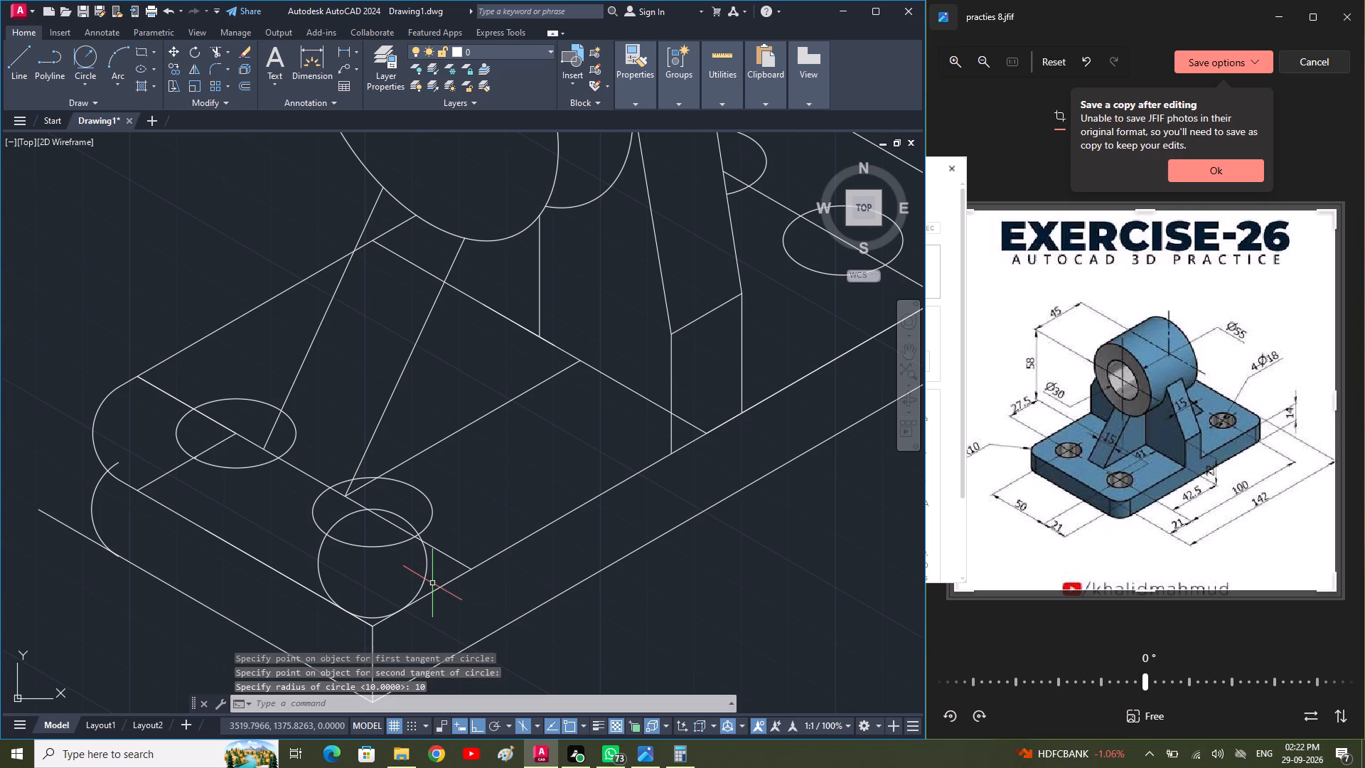
# Trim away the inner part of the front tangent circle, including the small leftover piece beside the hole, leaving only the rounding arc.
pyautogui.write('tr')
pyautogui.press('space')
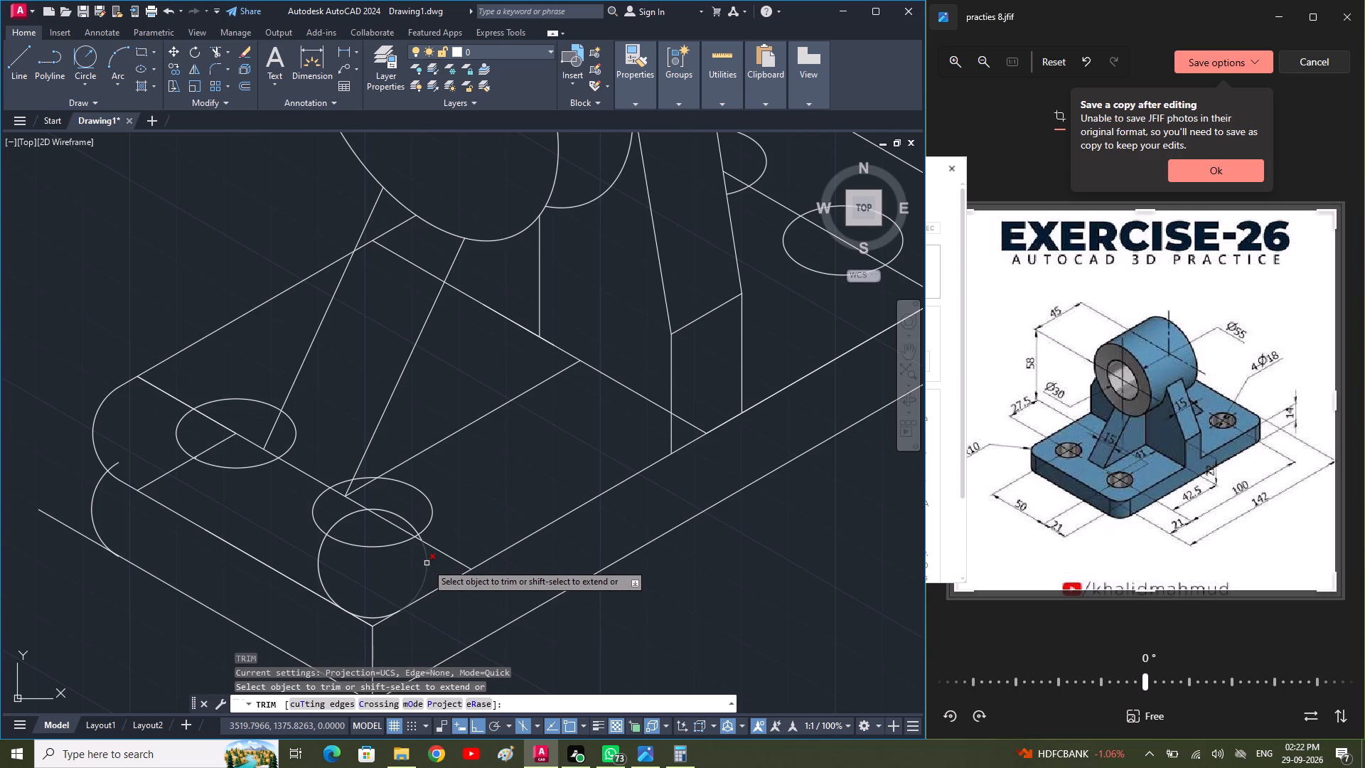
pyautogui.click(427, 563)
pyautogui.click(318, 560)
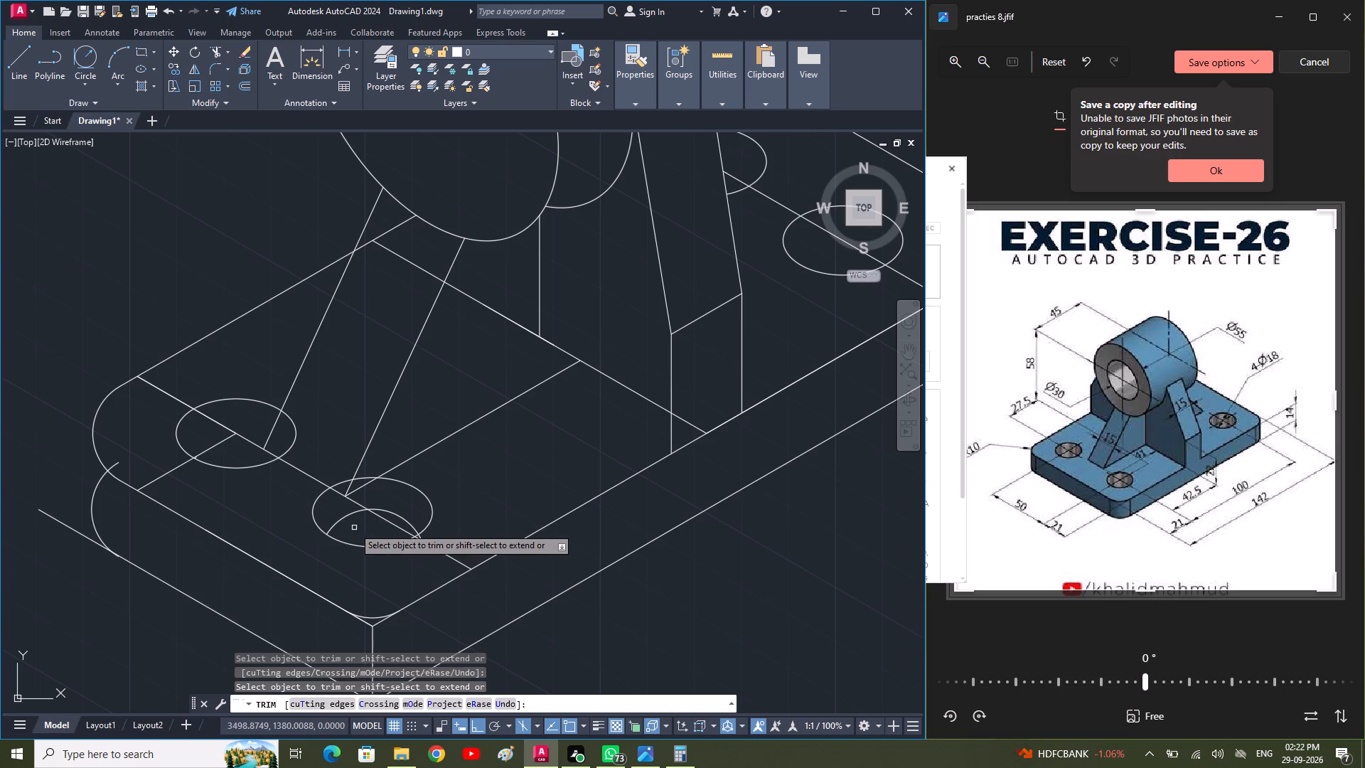
pyautogui.click(343, 516)
pyautogui.click(407, 519)
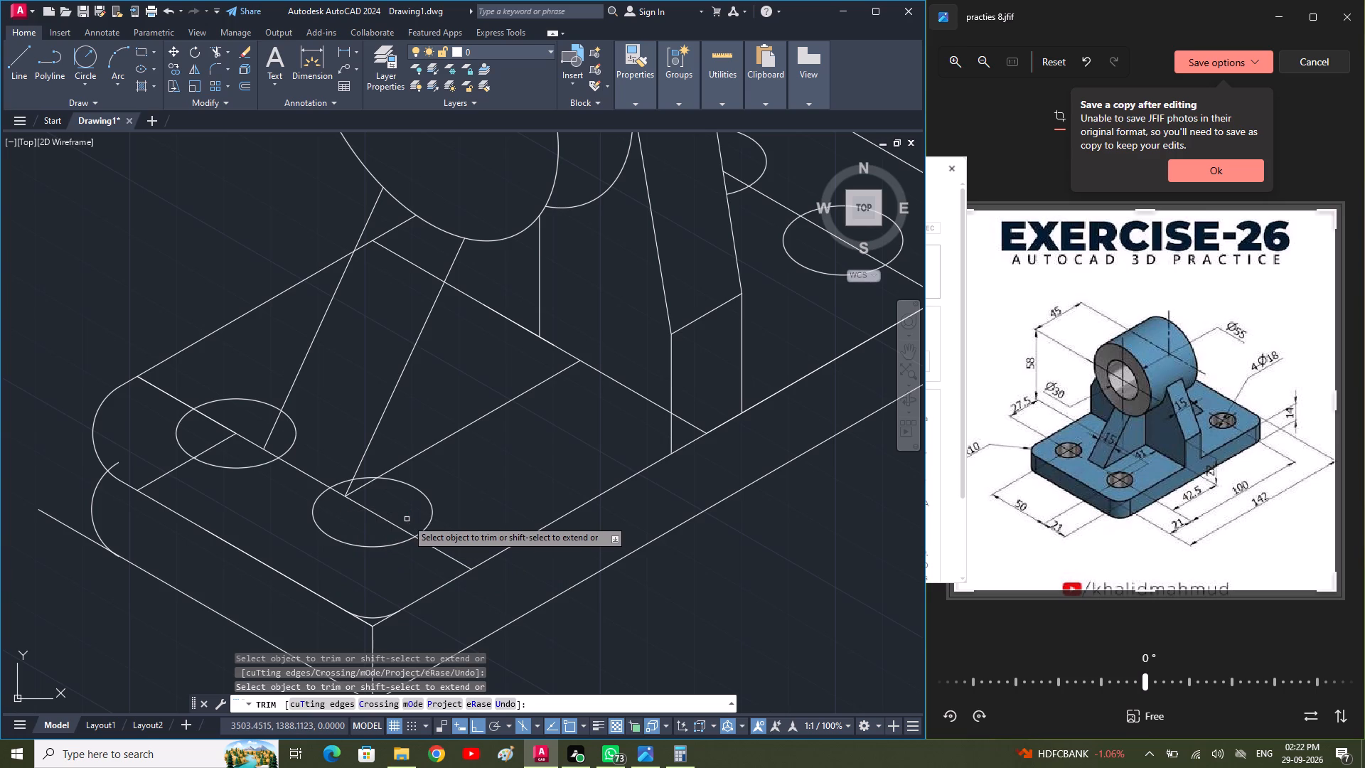
pyautogui.scroll(4, 424, 540)
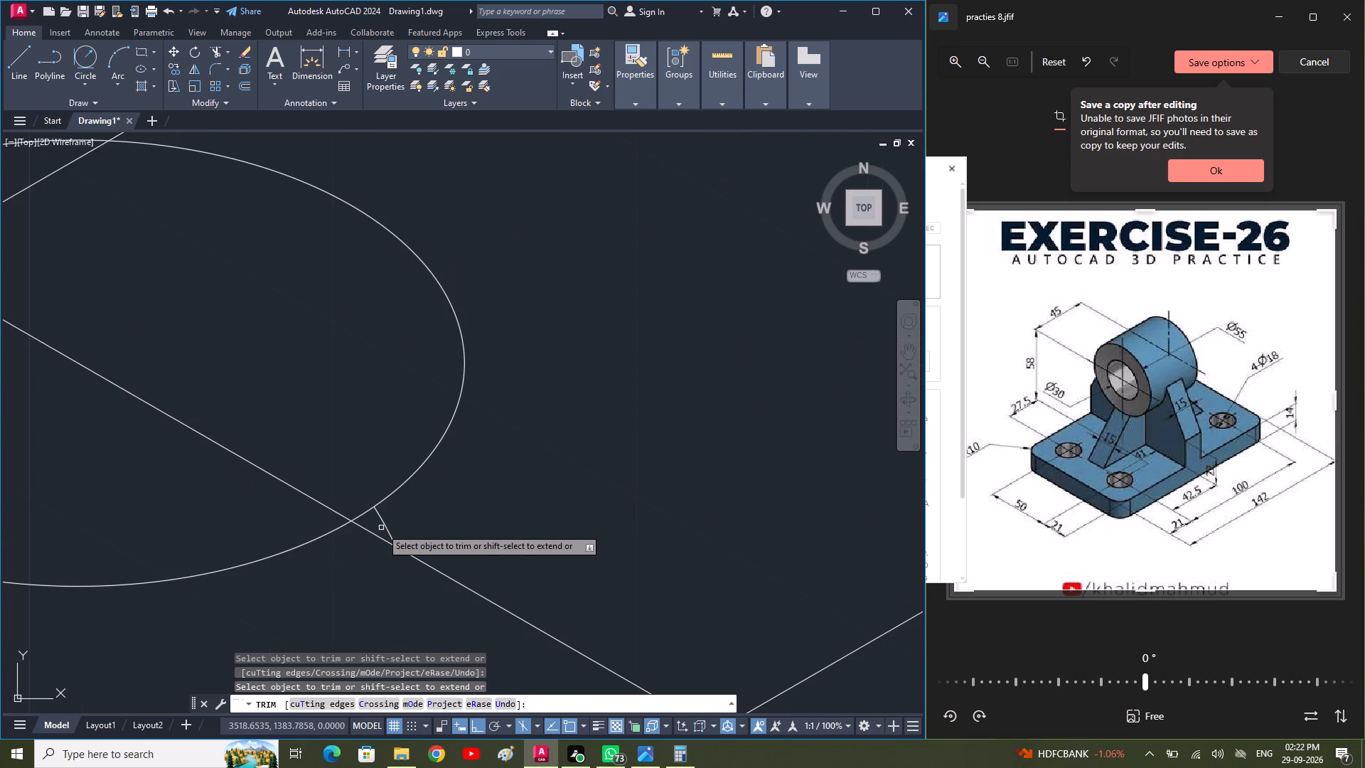
pyautogui.click(387, 527)
# Trim both top-face edge ends beyond the front rounding arc and remove the vertical edge at that corner.
pyautogui.scroll(-4, 387, 527)
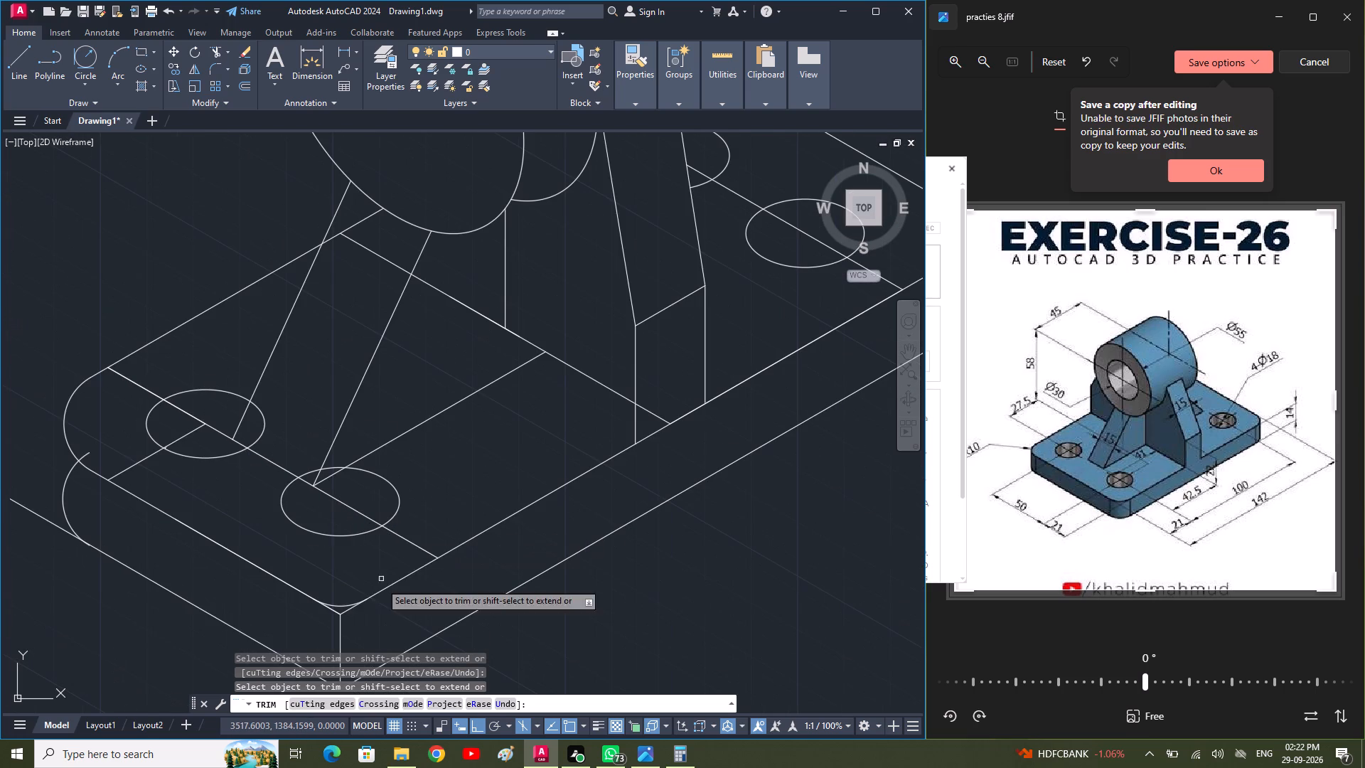
pyautogui.scroll(2, 343, 597)
pyautogui.moveTo(350, 626); pyautogui.dragTo(391, 234, button='middle')
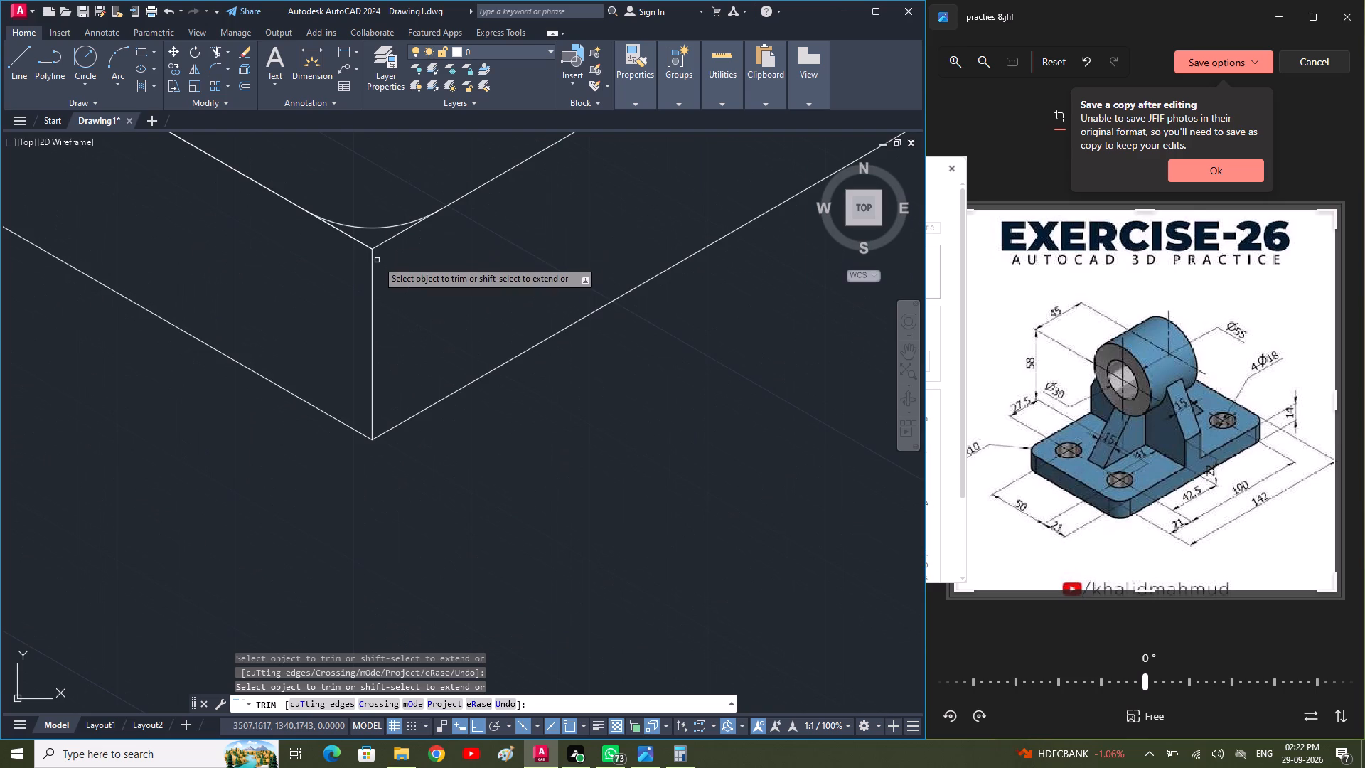
pyautogui.scroll(1, 377, 260)
pyautogui.moveTo(377, 260); pyautogui.dragTo(386, 289, button='middle')
pyautogui.moveTo(382, 267); pyautogui.dragTo(366, 267)
pyautogui.click(369, 265)
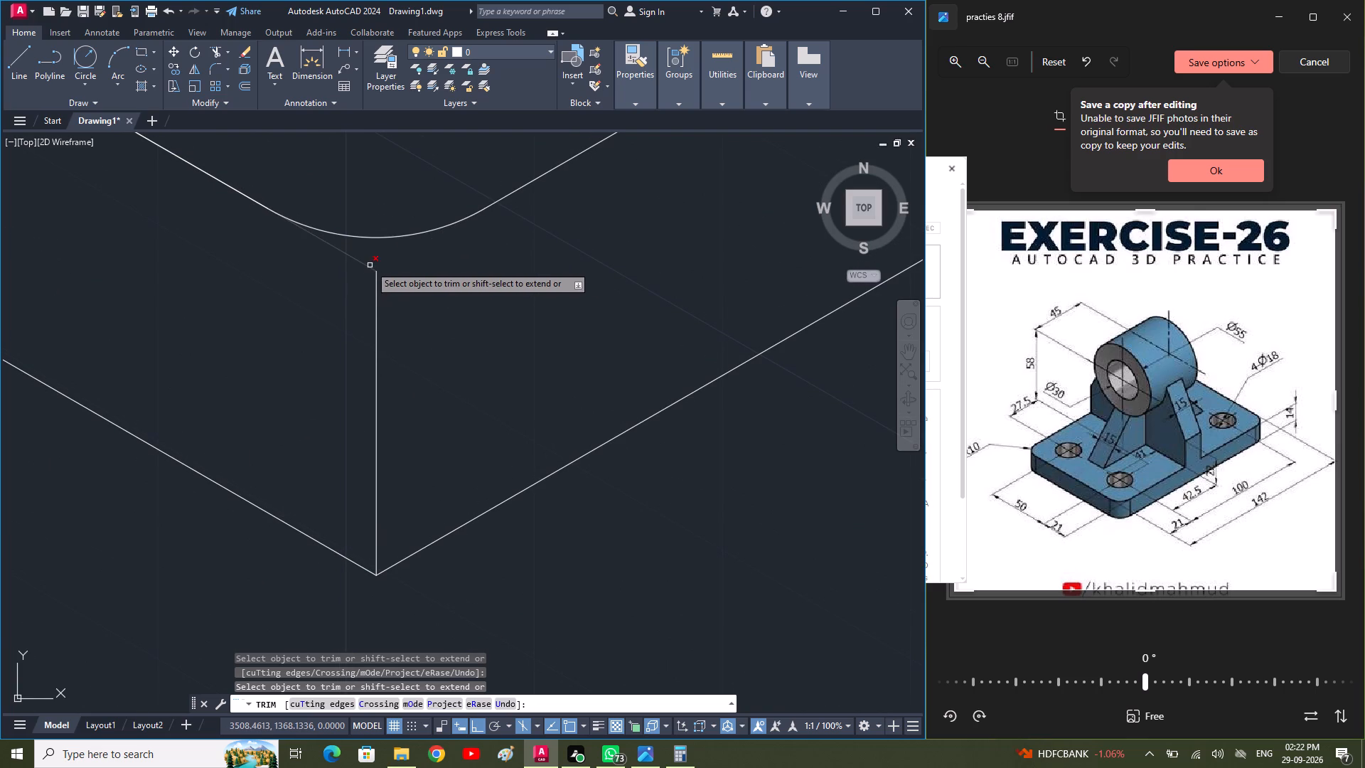
pyautogui.click(370, 265)
pyautogui.click(376, 284)
# Trim the bottom edge beyond the copied arc at the leftmost corner and the part of that arc overlapping the top face.
pyautogui.scroll(-1, 376, 284)
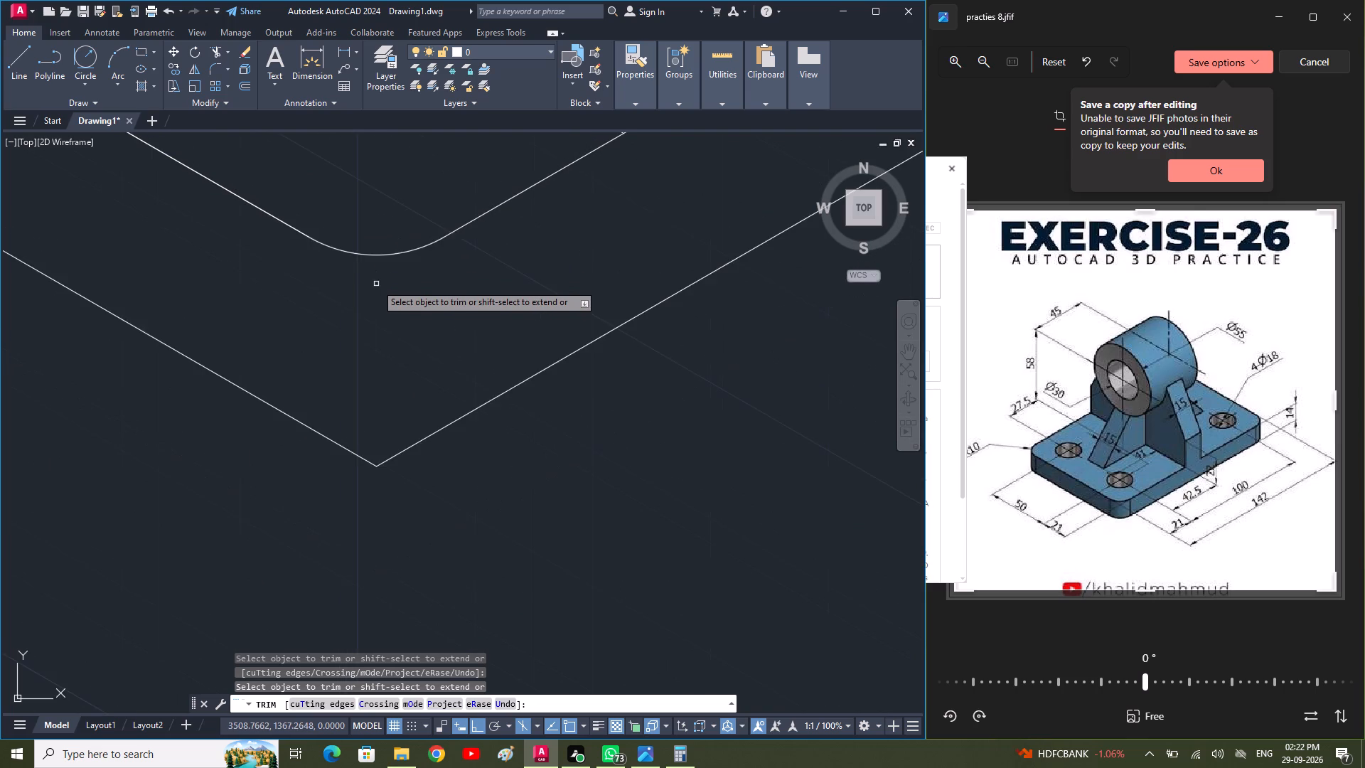
pyautogui.scroll(-2, 383, 306)
pyautogui.moveTo(381, 388); pyautogui.dragTo(321, 578, button='middle')
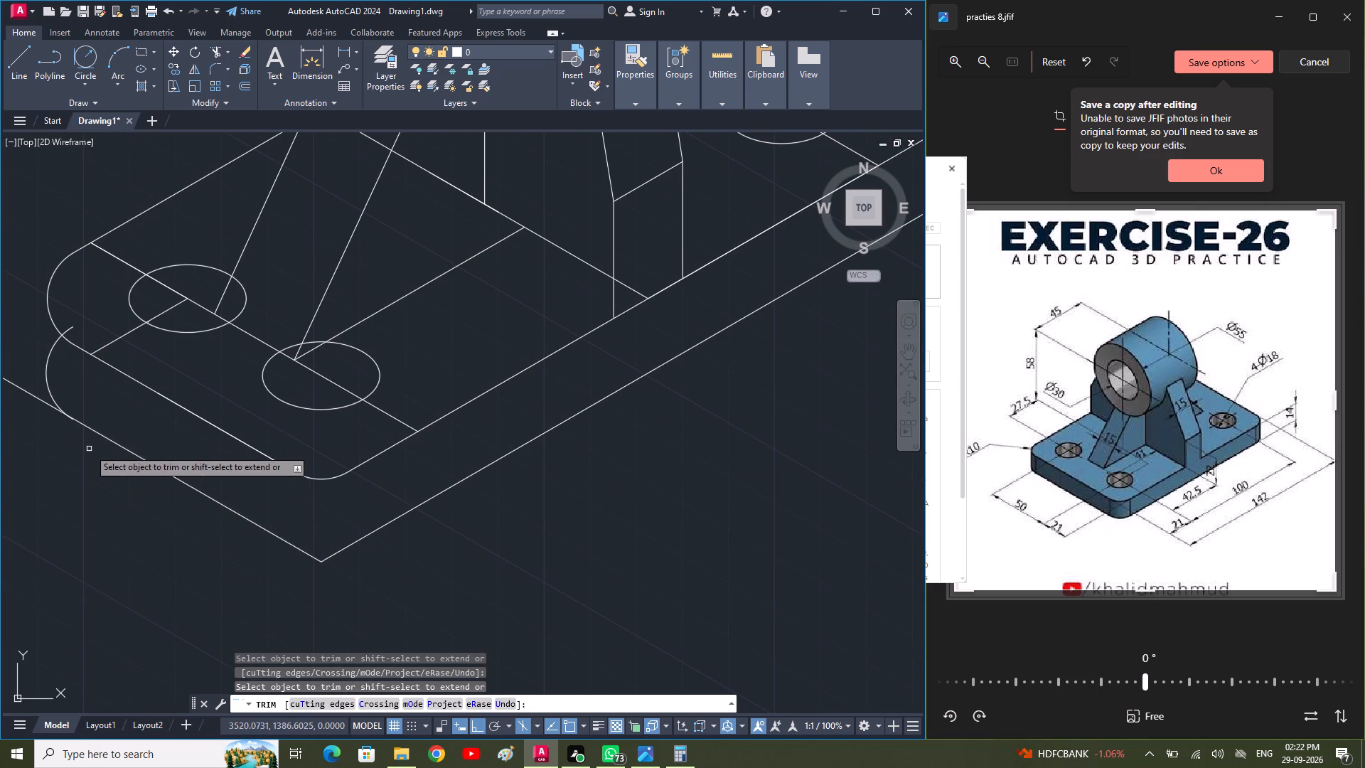
pyautogui.moveTo(72, 442); pyautogui.dragTo(144, 438, button='middle')
pyautogui.moveTo(95, 370); pyautogui.dragTo(92, 386)
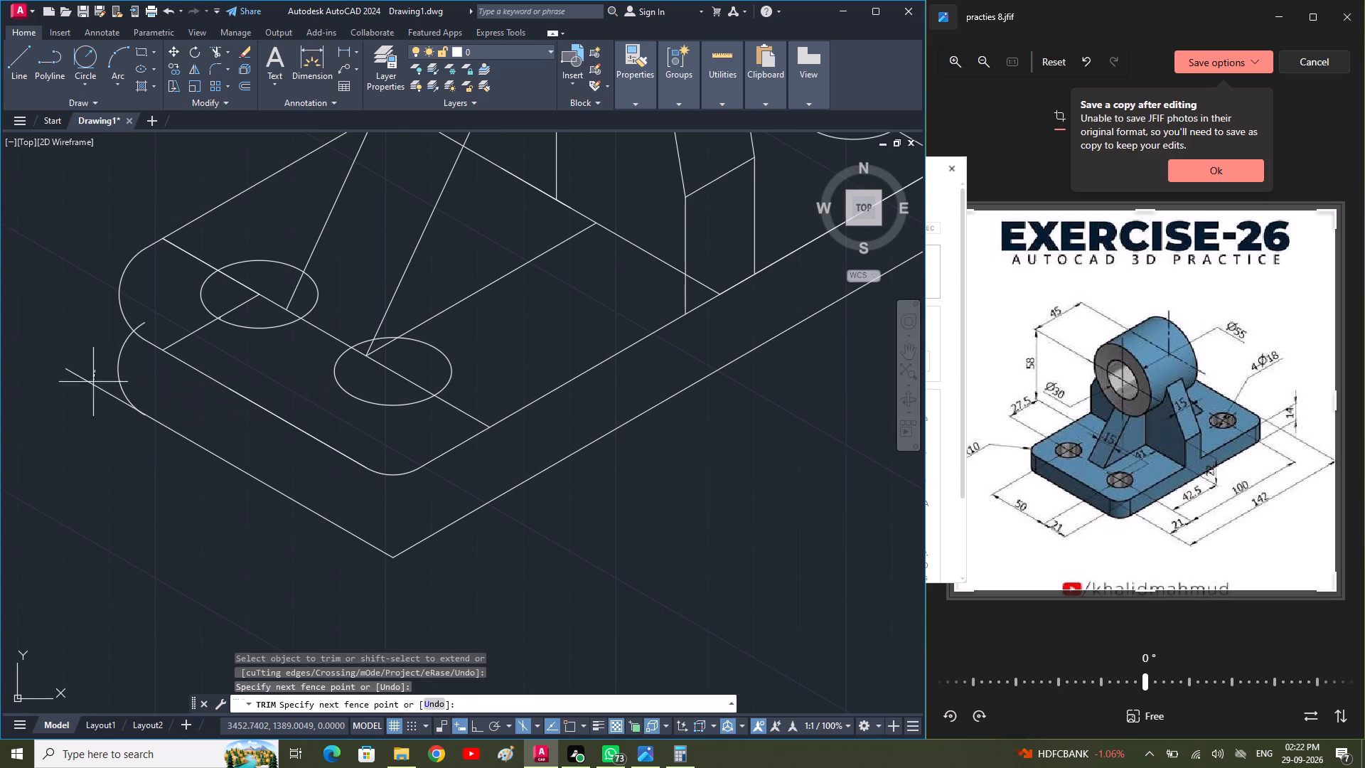
pyautogui.moveTo(92, 386); pyautogui.dragTo(85, 419)
pyautogui.scroll(1, 155, 320)
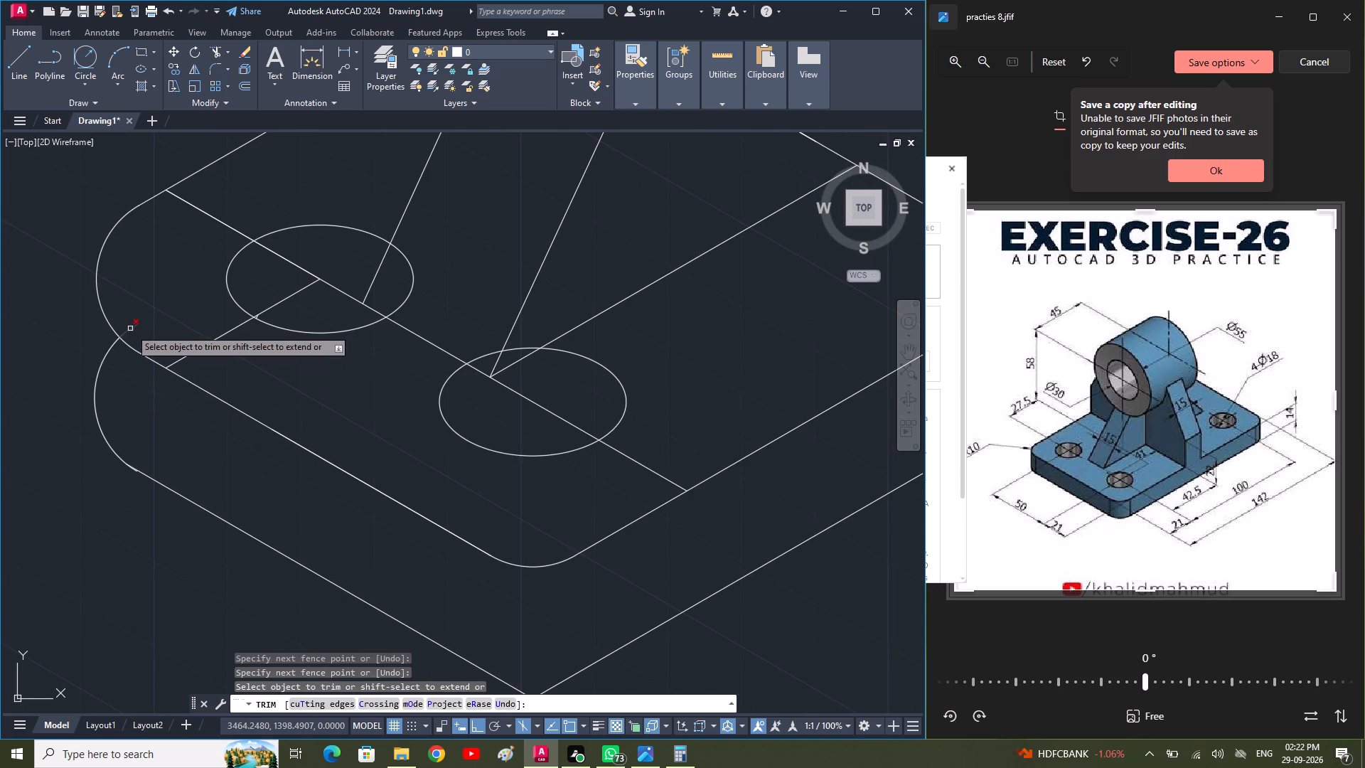
pyautogui.click(129, 327)
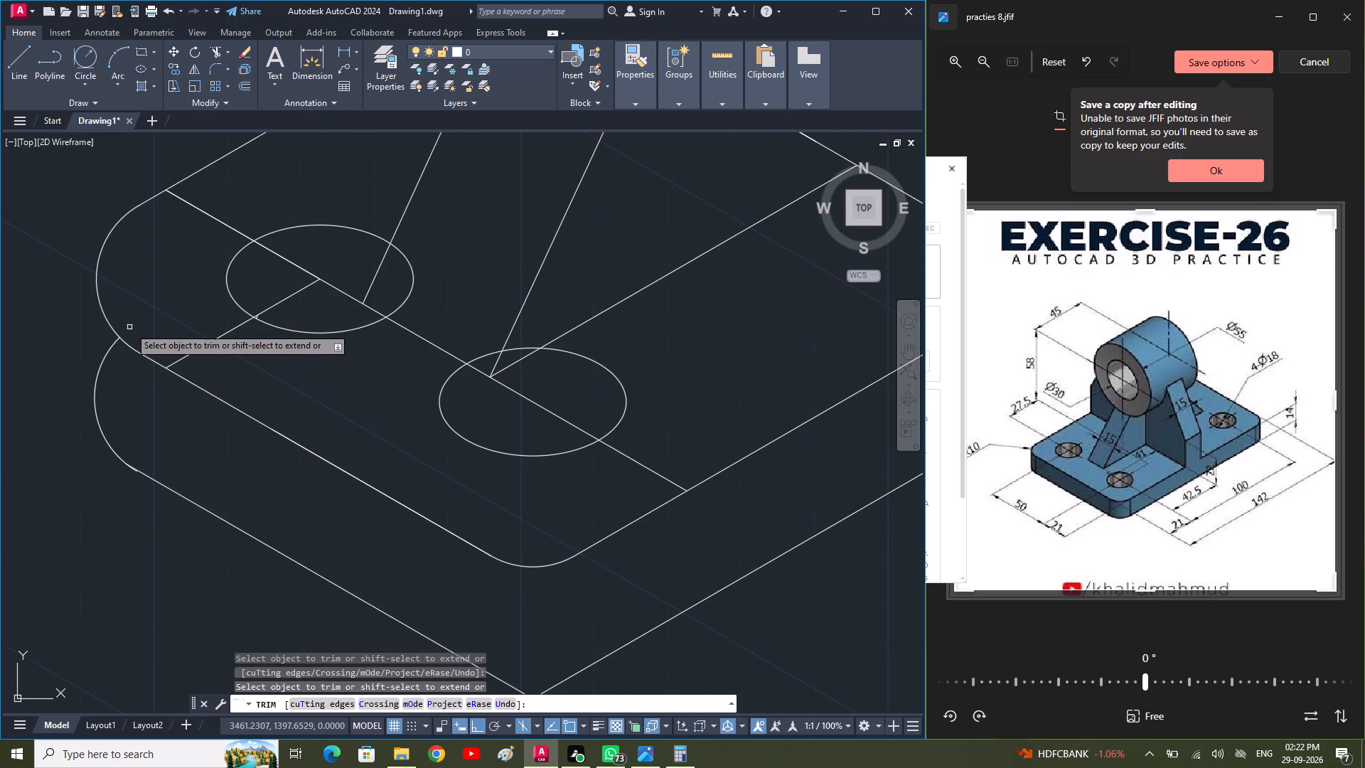
pyautogui.press('Escape')
pyautogui.scroll(-2, 196, 381)
pyautogui.press('Escape')
pyautogui.press('Escape')
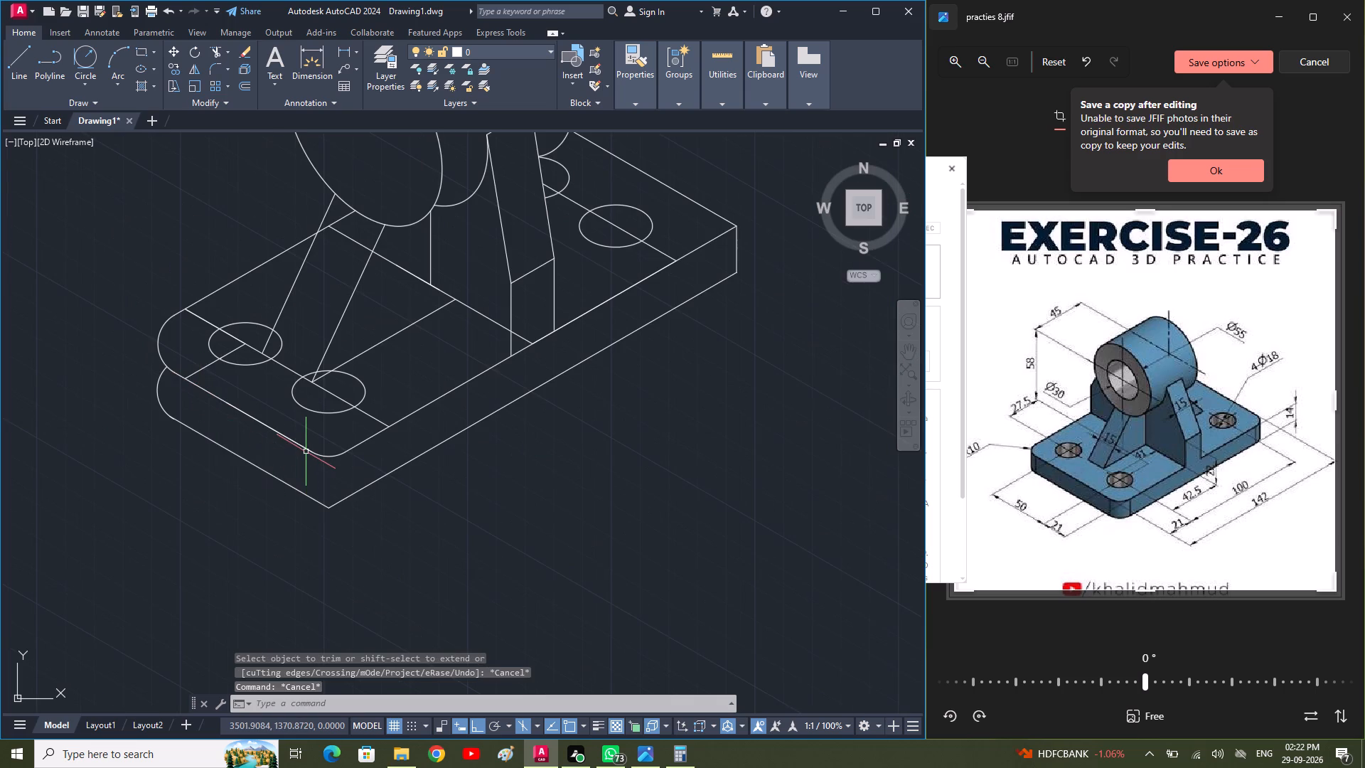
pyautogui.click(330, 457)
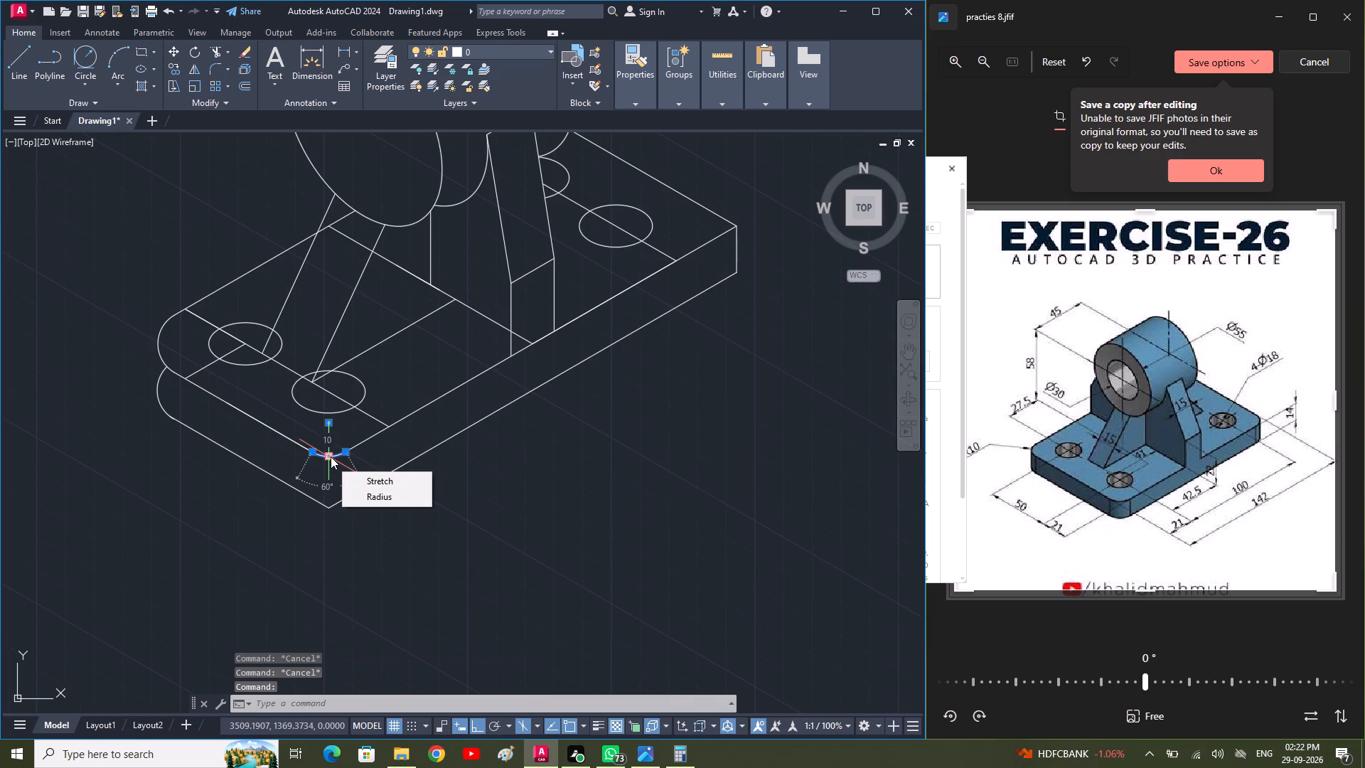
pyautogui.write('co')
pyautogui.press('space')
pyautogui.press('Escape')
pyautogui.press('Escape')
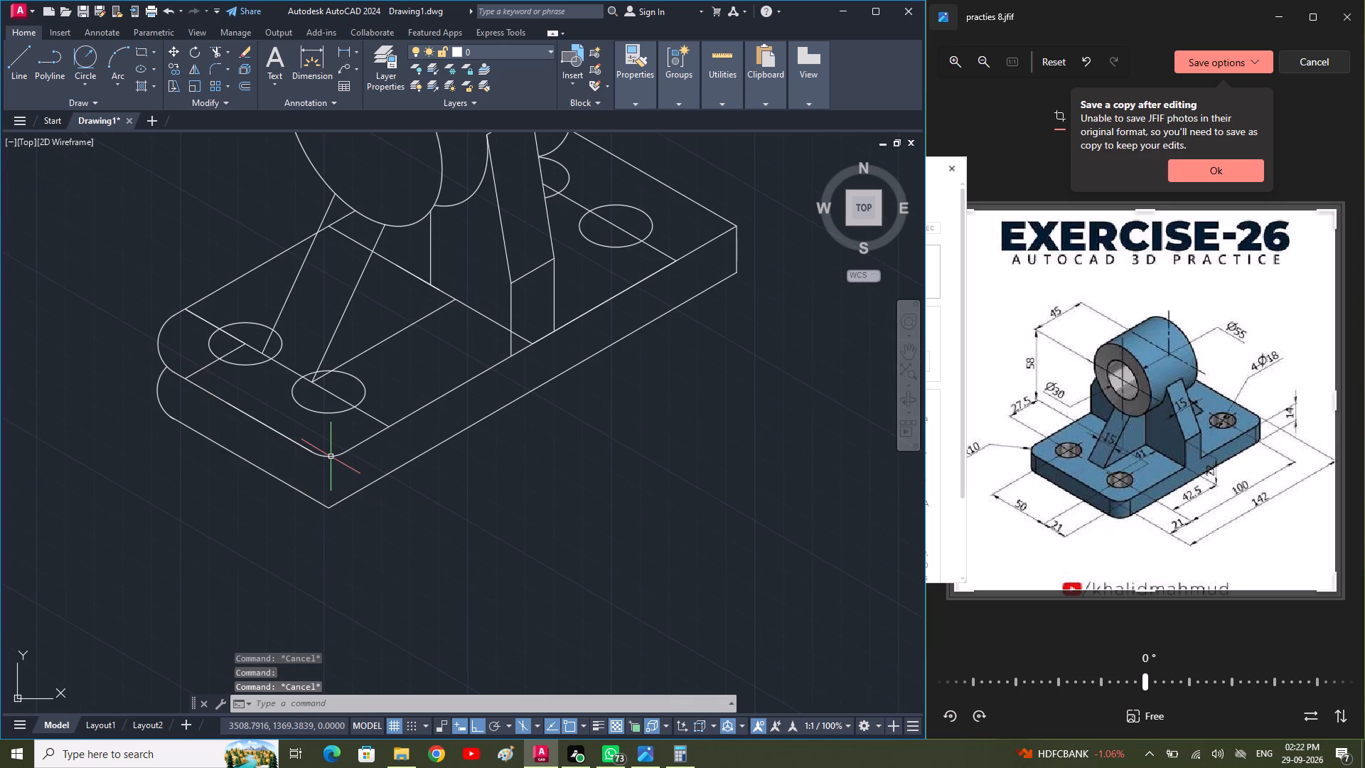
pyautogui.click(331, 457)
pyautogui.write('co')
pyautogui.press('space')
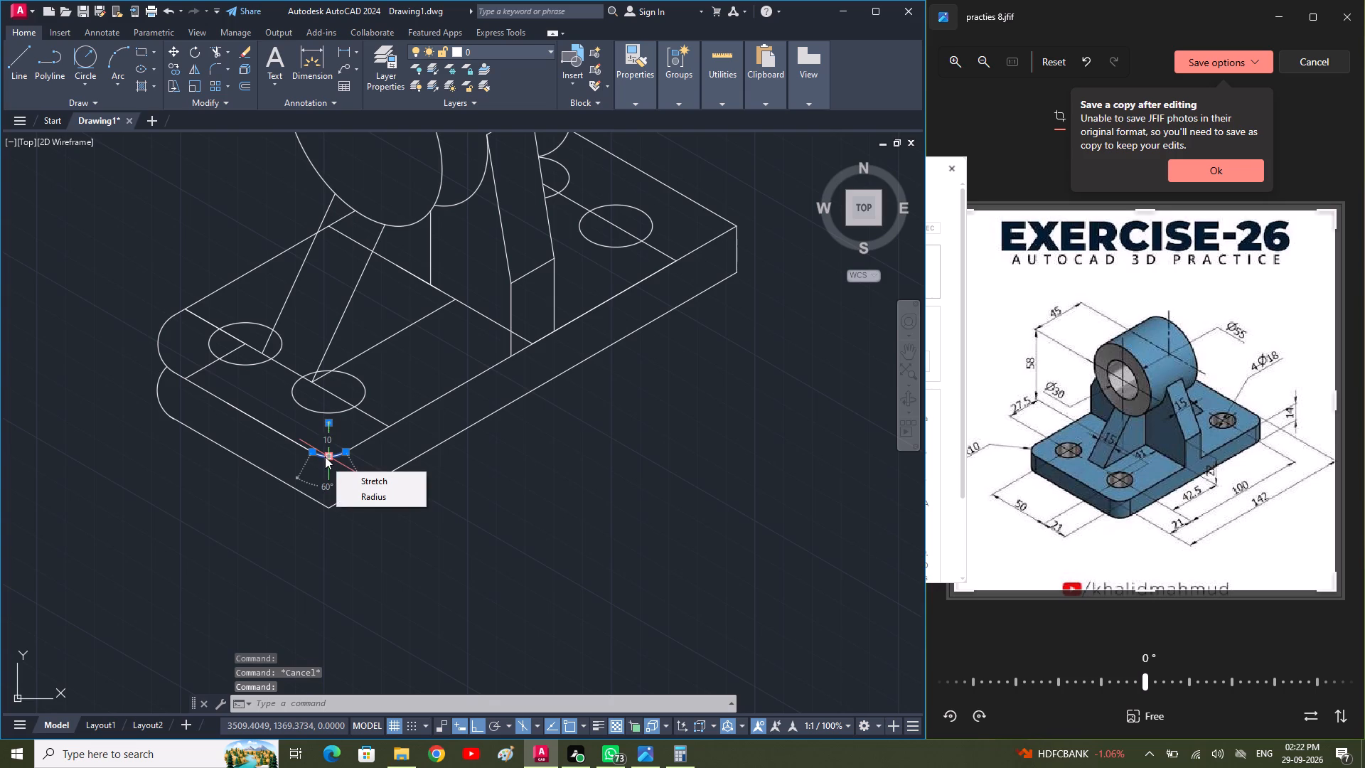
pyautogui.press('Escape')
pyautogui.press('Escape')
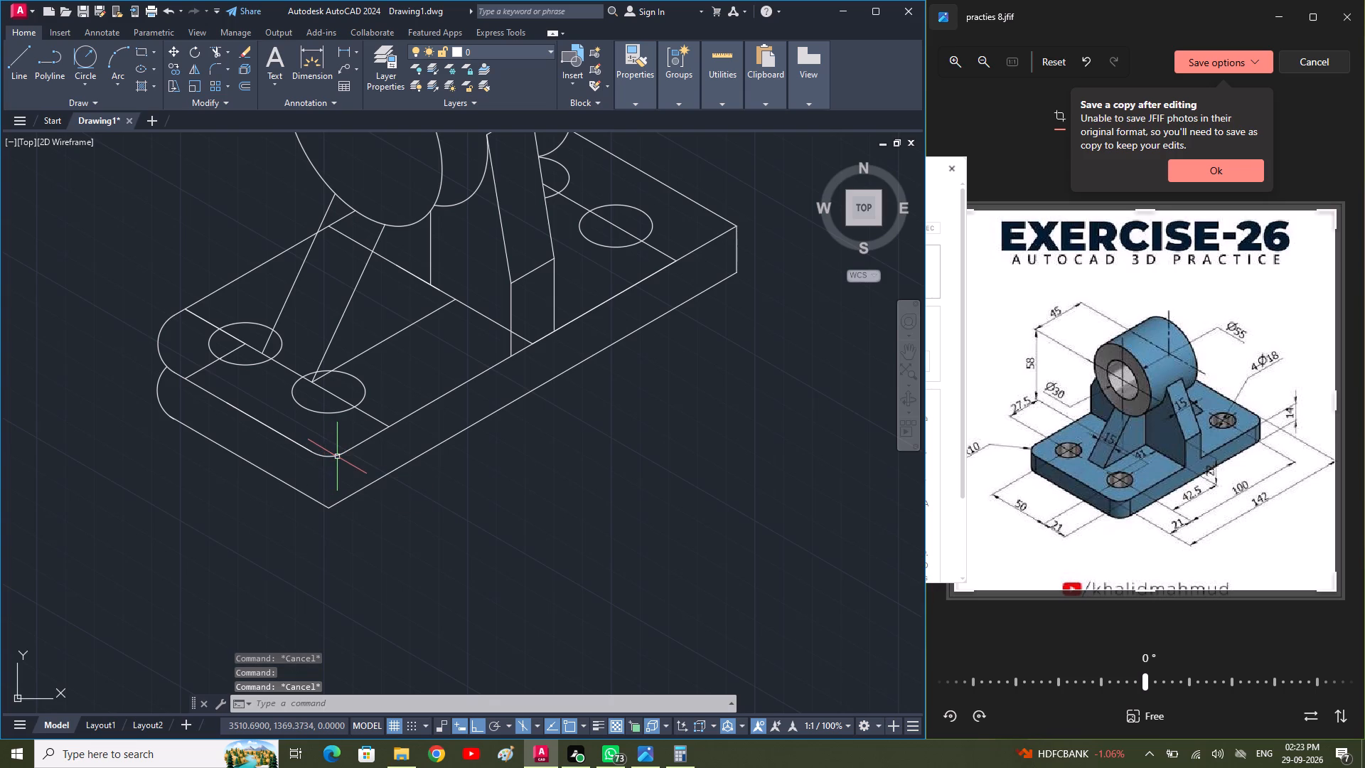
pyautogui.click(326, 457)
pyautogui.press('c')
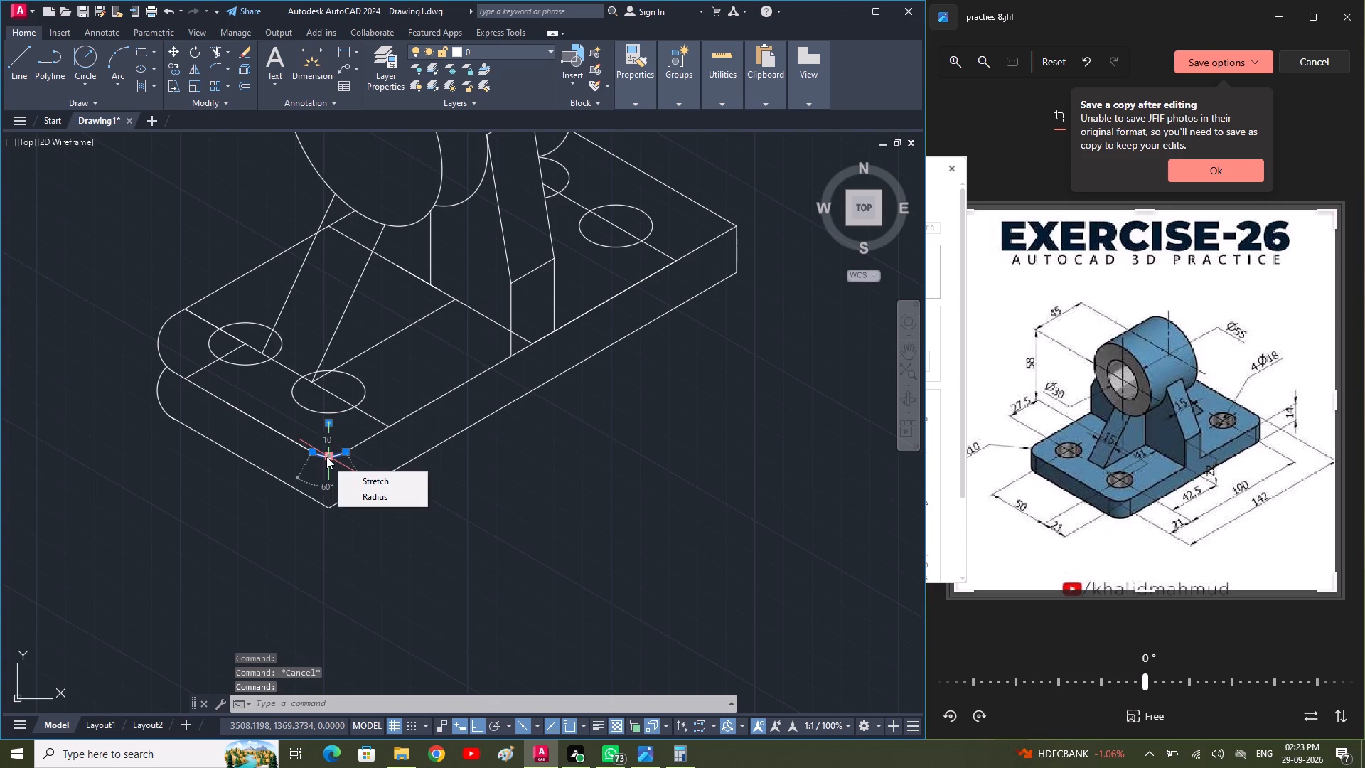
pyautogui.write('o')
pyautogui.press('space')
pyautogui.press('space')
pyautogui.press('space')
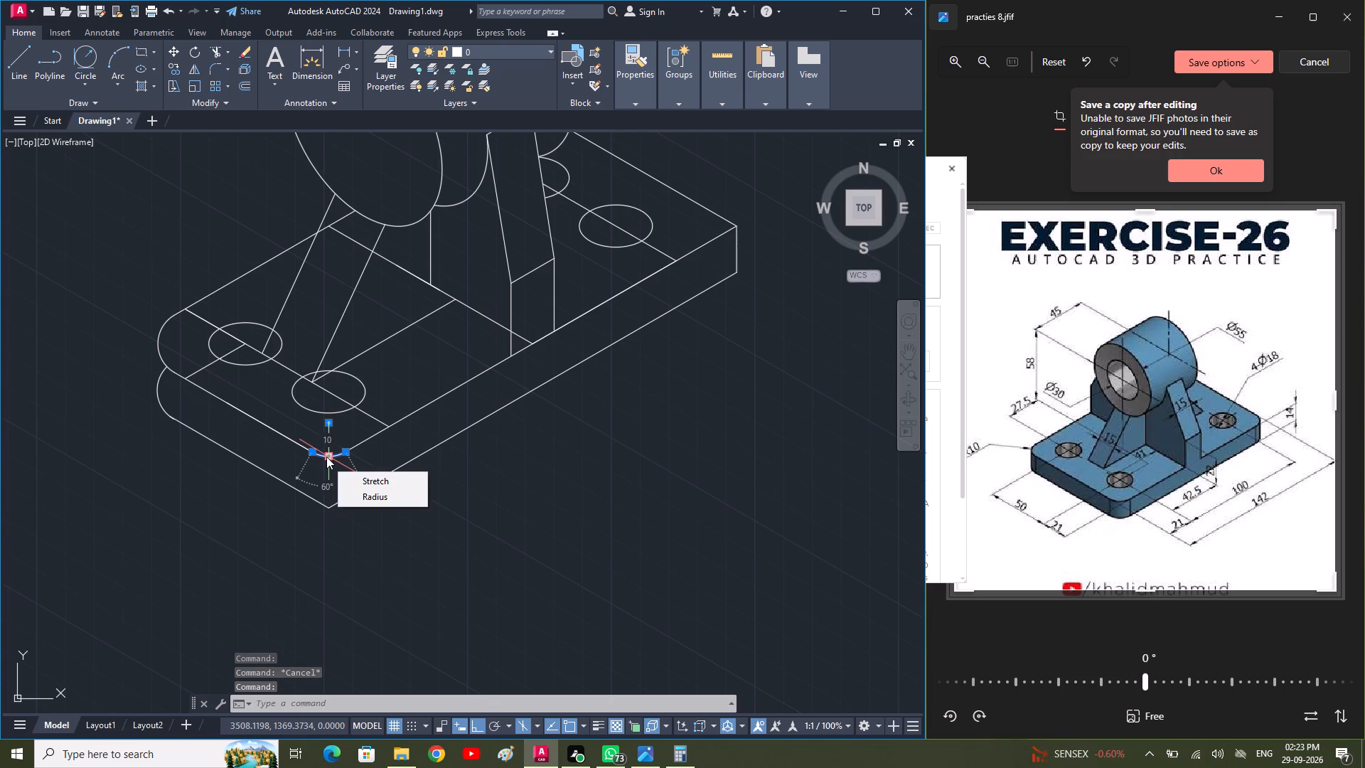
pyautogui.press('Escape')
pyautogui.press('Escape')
# Copy the front corner's rounding arc 14 units downward from its endpoint toward the base plate's bottom corner.
pyautogui.click(336, 456)
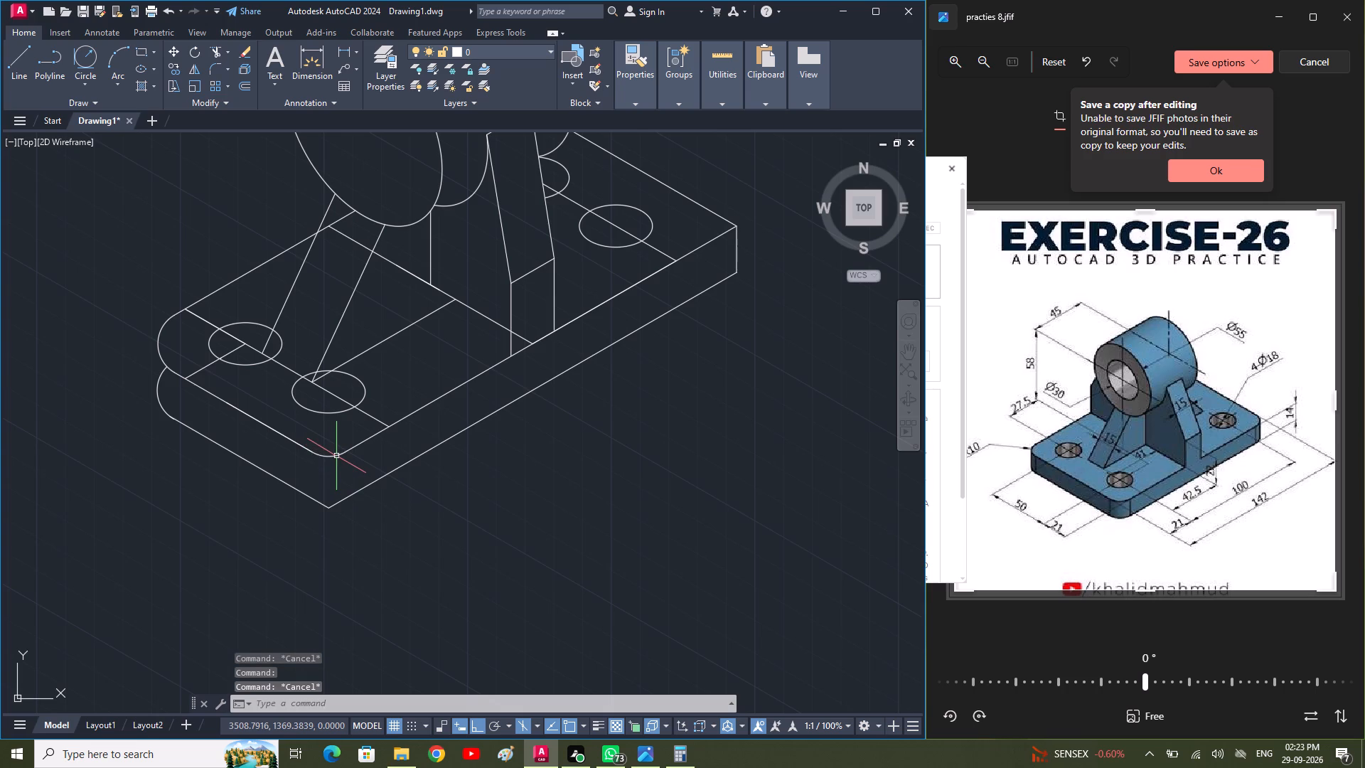
pyautogui.press('c')
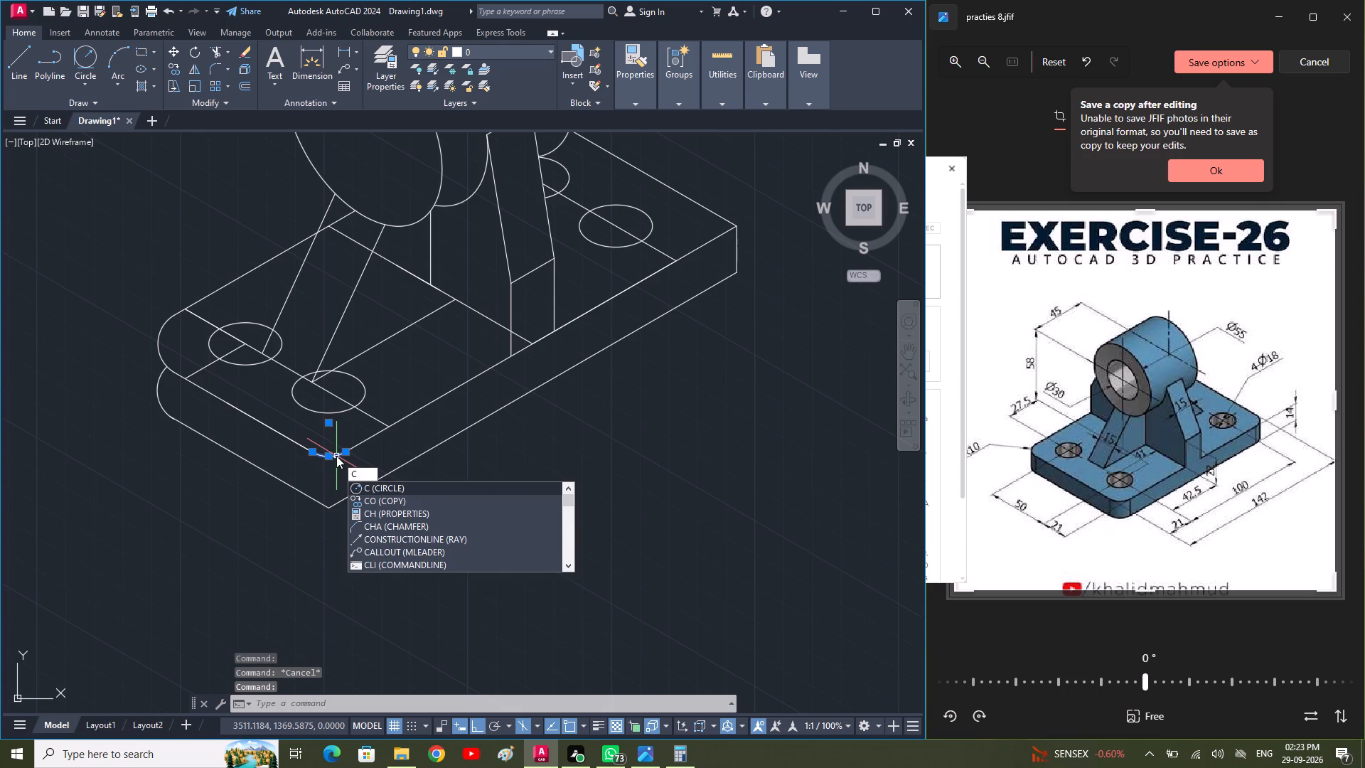
pyautogui.press('p')
pyautogui.press('space')
pyautogui.click(342, 456)
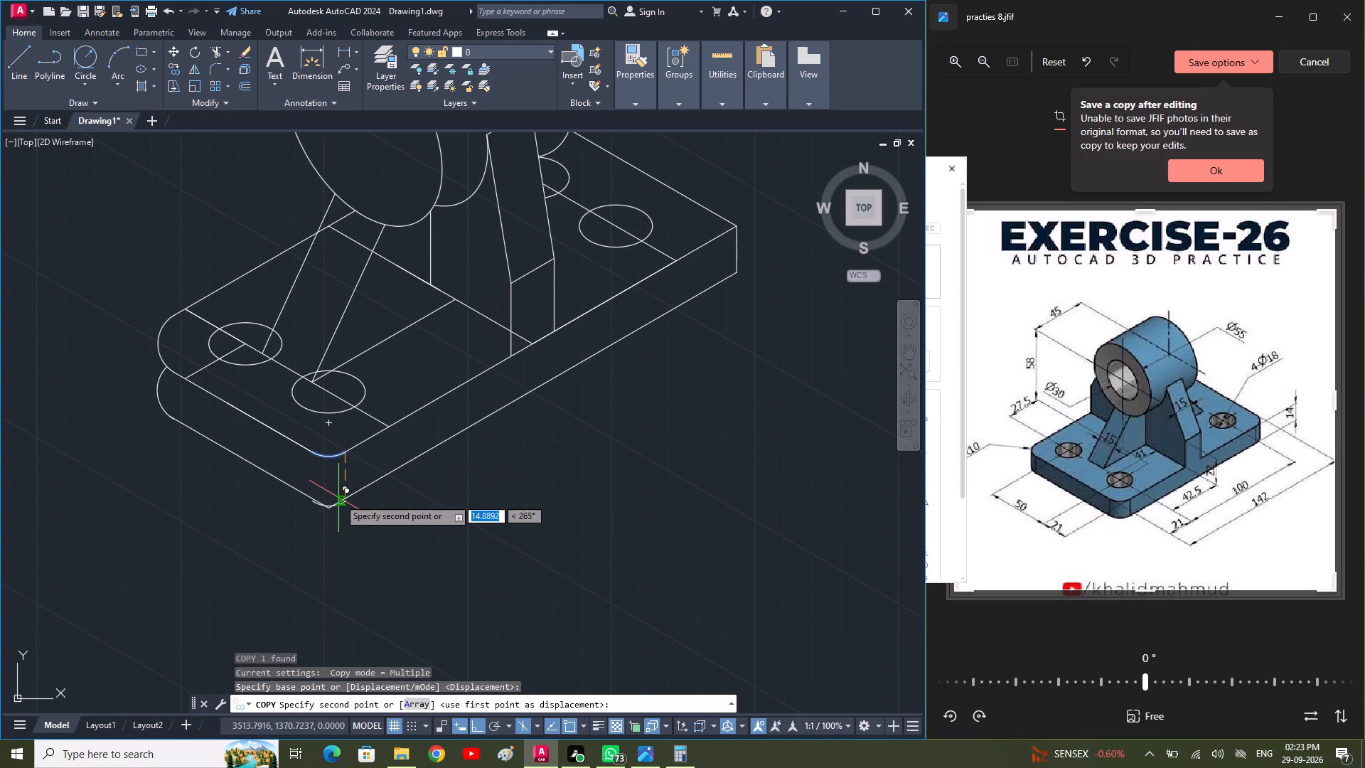
pyautogui.write('14')
pyautogui.press('space')
pyautogui.press('Escape')
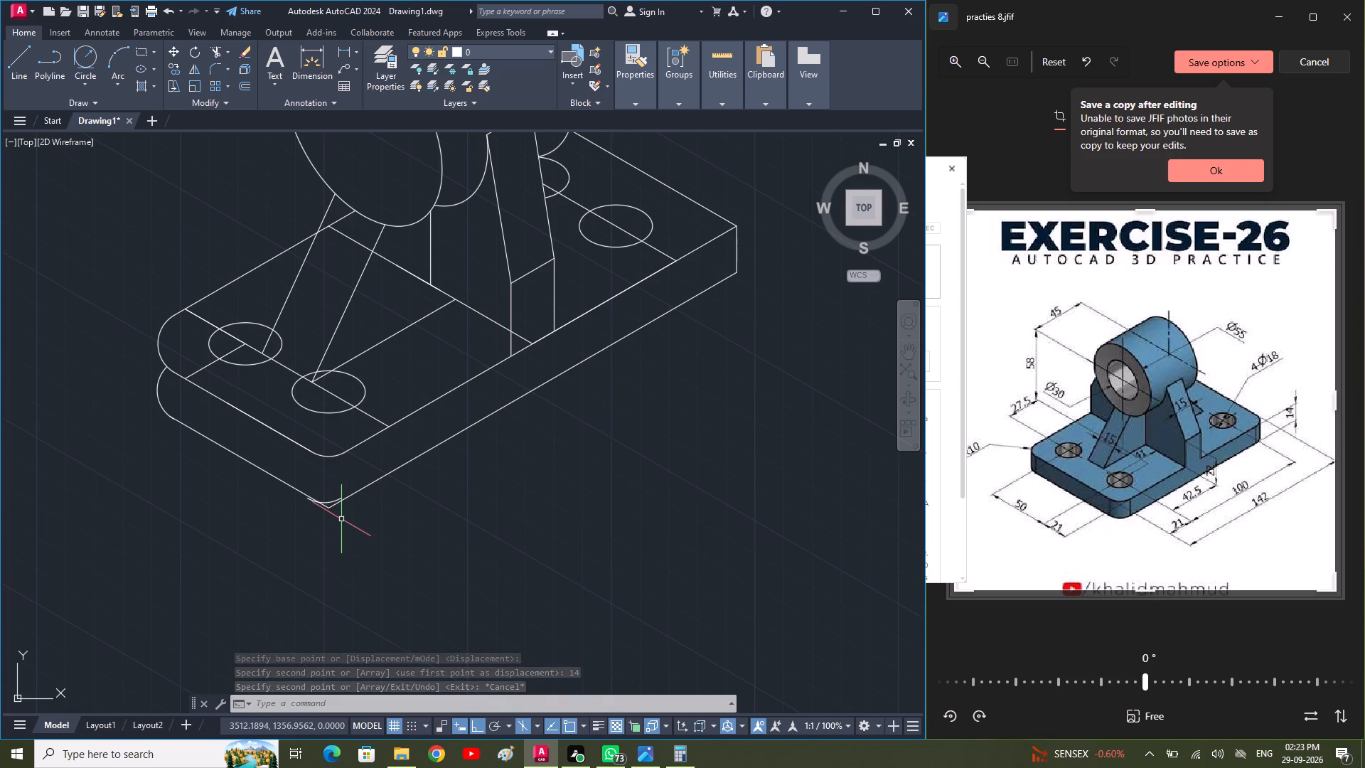
pyautogui.press('Escape')
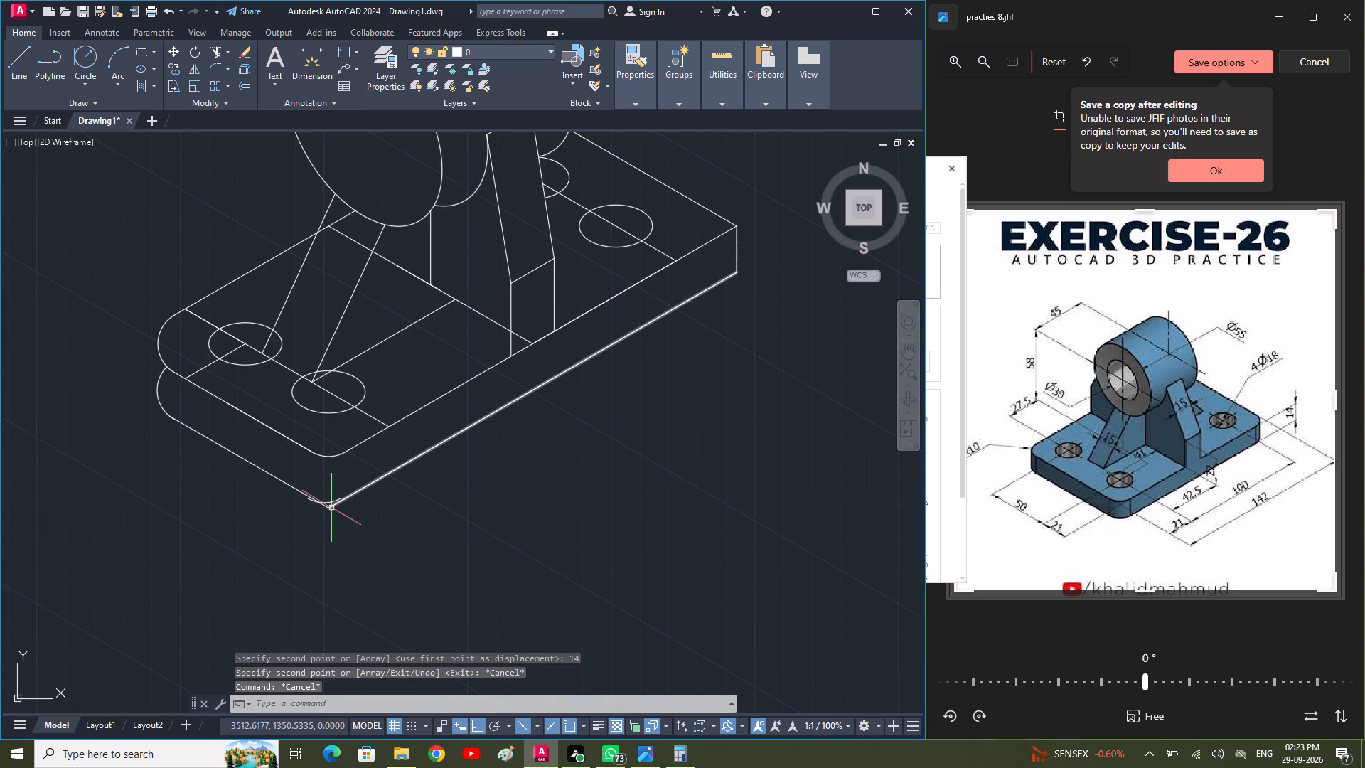
# Delete the copied rounding arc at the base plate's bottom front corner.
pyautogui.click(328, 504)
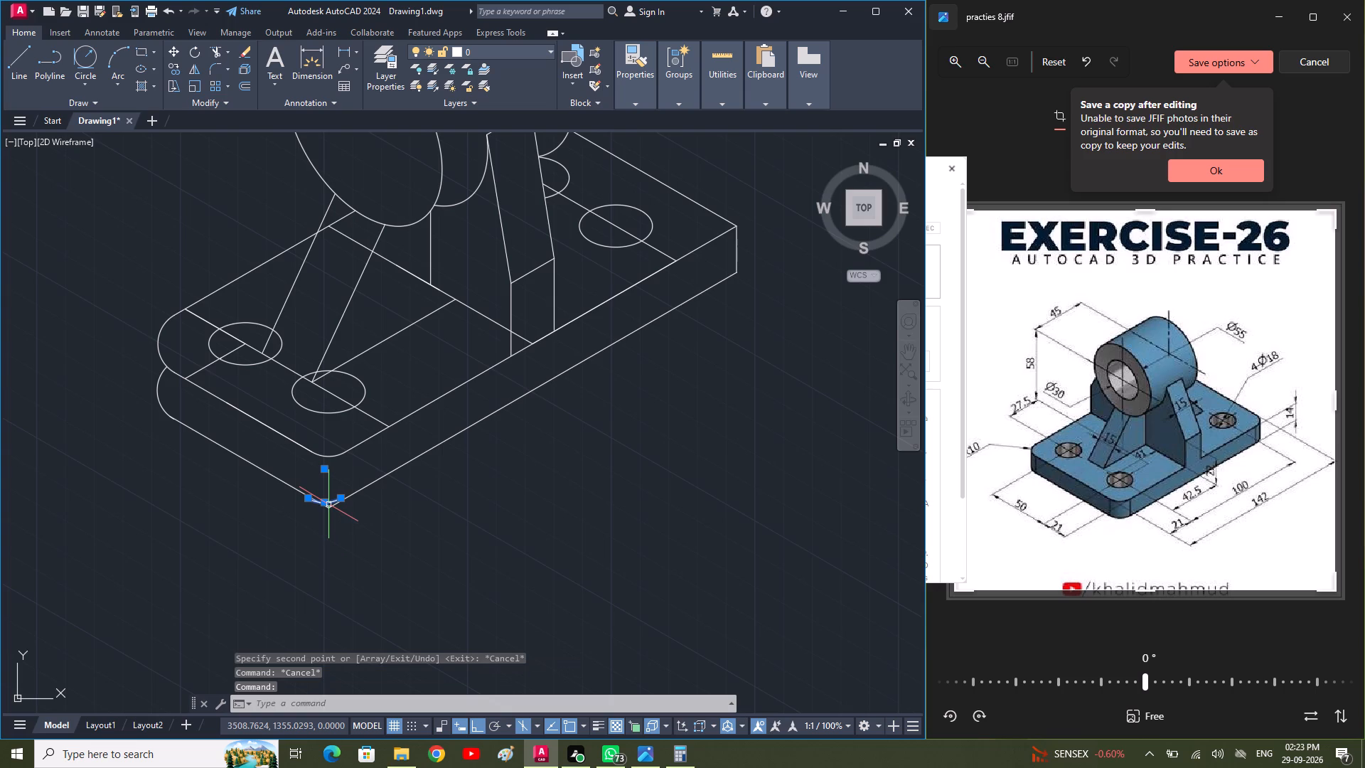
pyautogui.press('Delete')
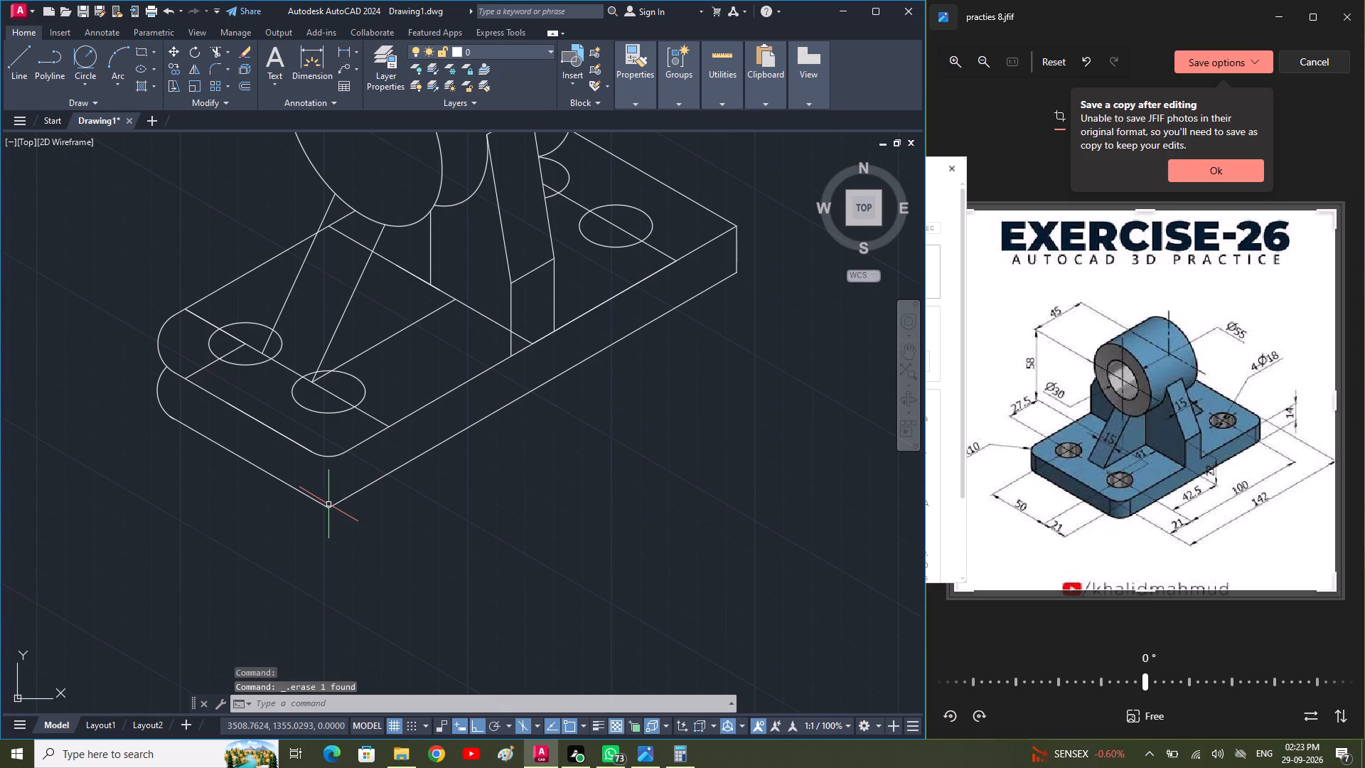
# Draw a radius 10 circle tangent to the two bottom edges meeting at the base plate's front corner.
pyautogui.click(85, 51)
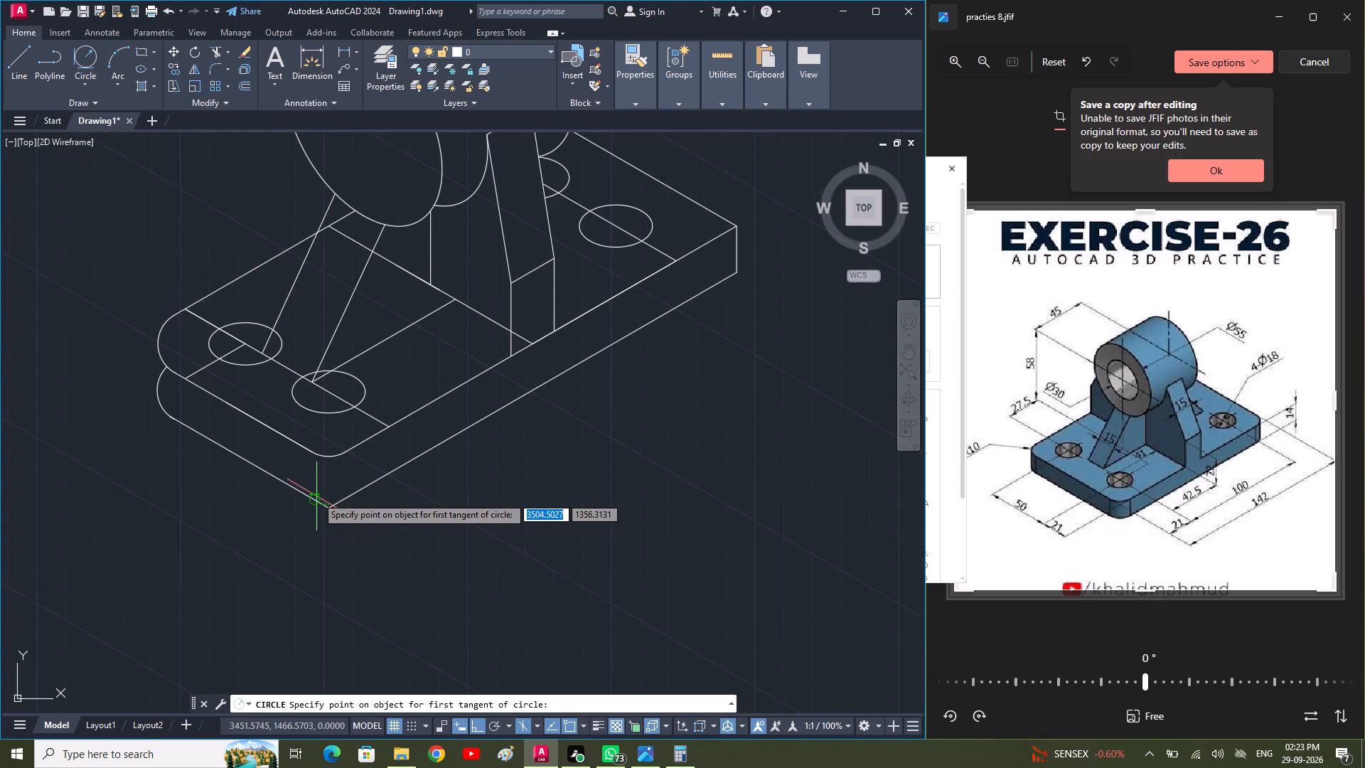
pyautogui.click(316, 496)
pyautogui.click(353, 501)
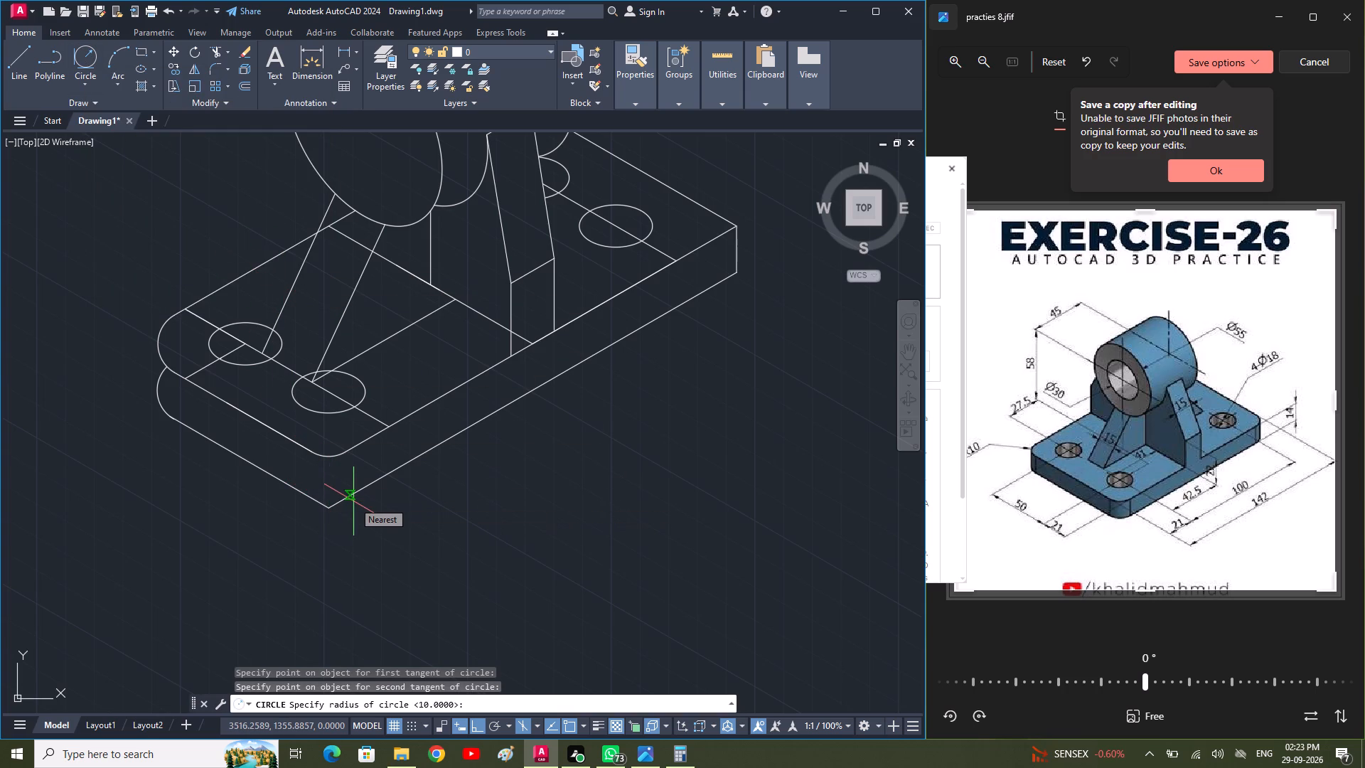
pyautogui.press('1')
pyautogui.write('0m')
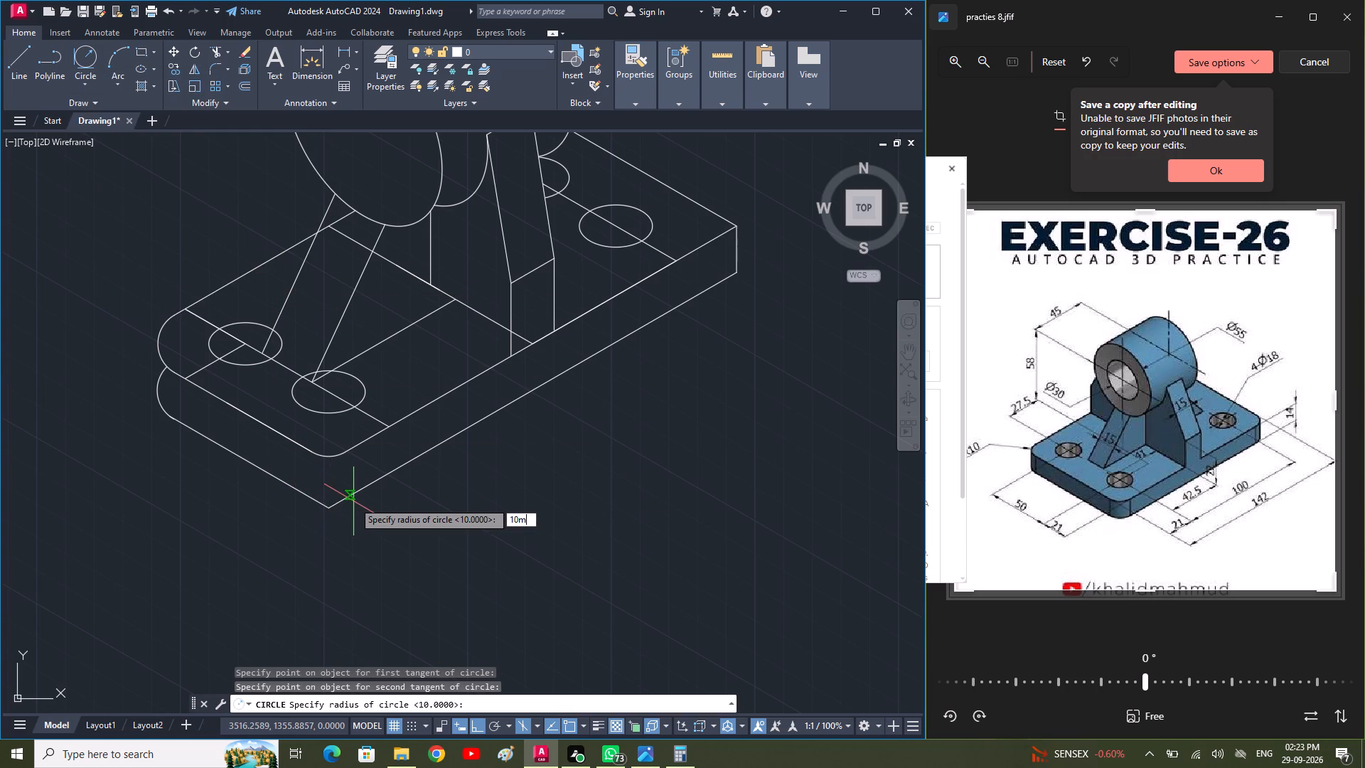
pyautogui.press('BackSpace')
pyautogui.press('space')
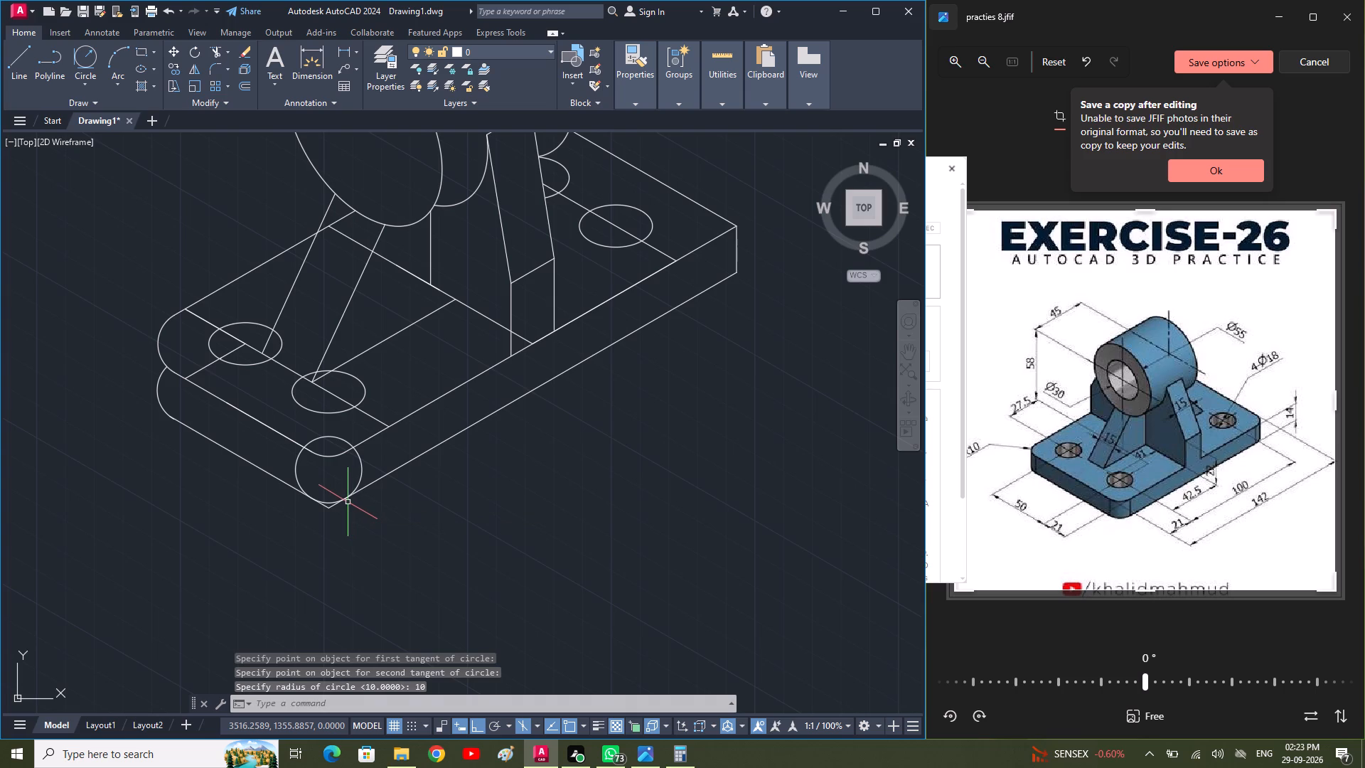
# Trim away the sides and upper part of the bottom front tangent circle, leaving only the rounding arc.
pyautogui.write('tr')
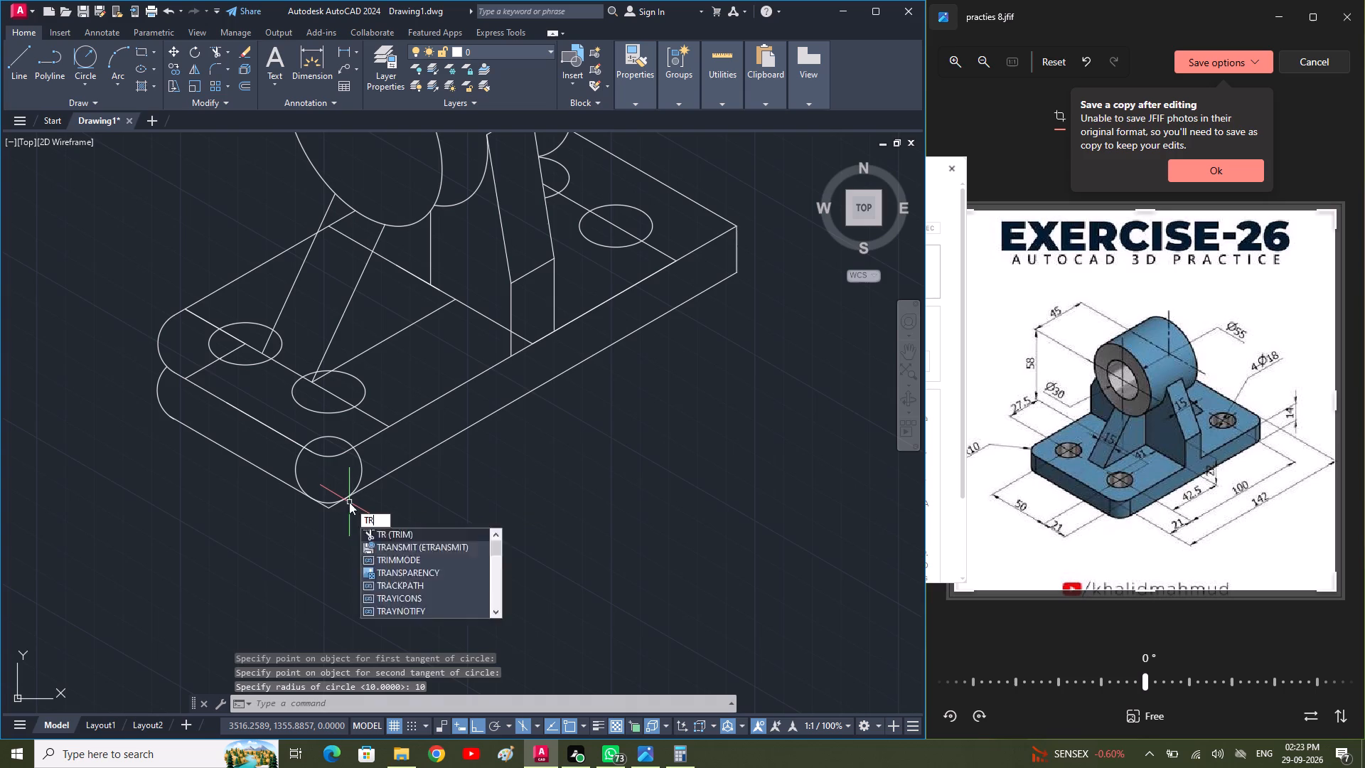
pyautogui.press('space')
pyautogui.click(359, 480)
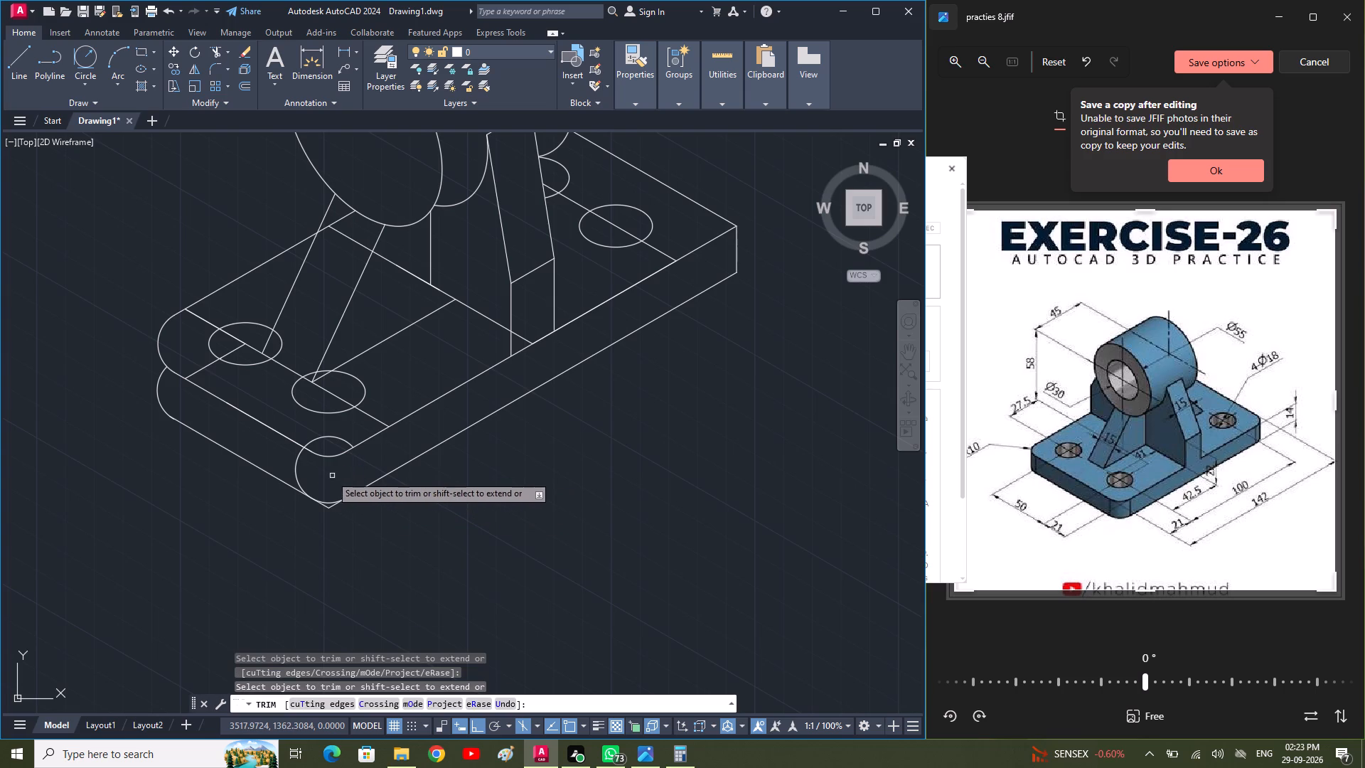
pyautogui.click(296, 472)
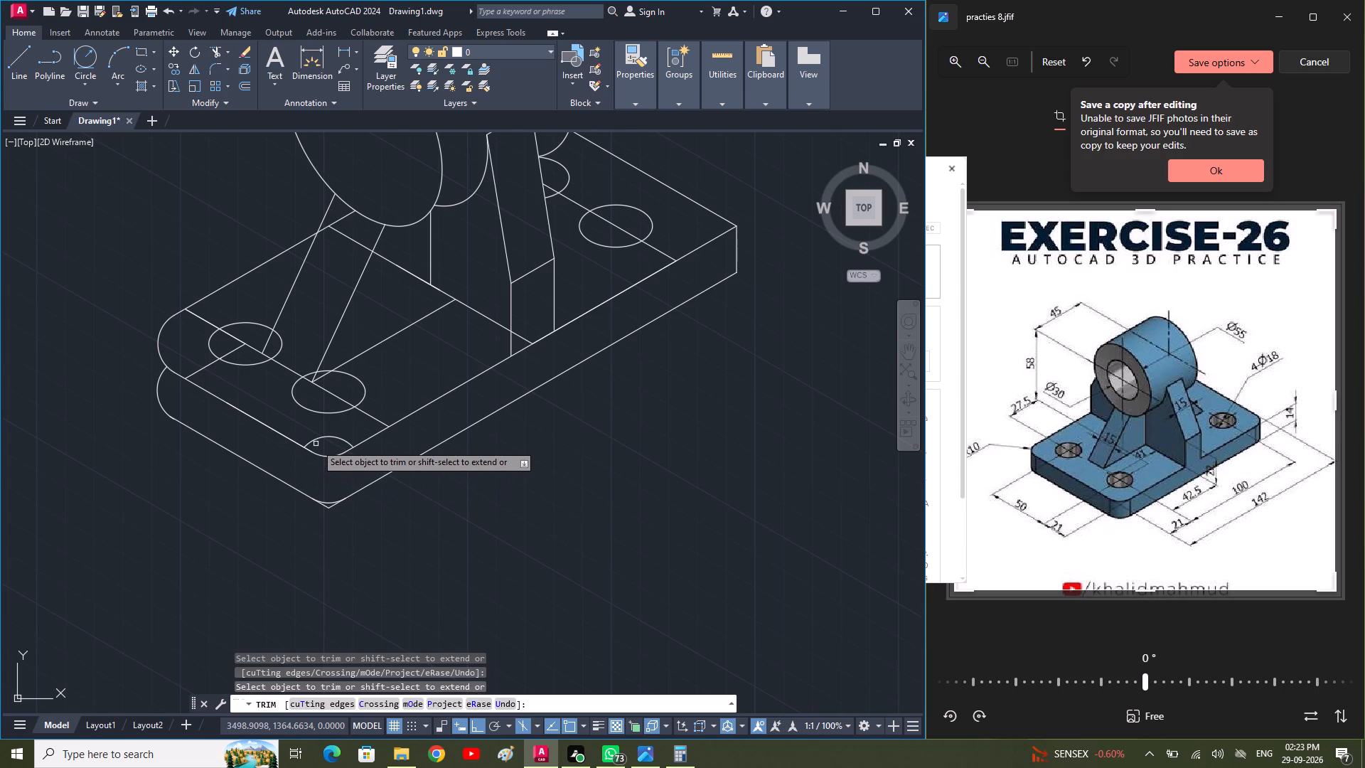
pyautogui.click(319, 441)
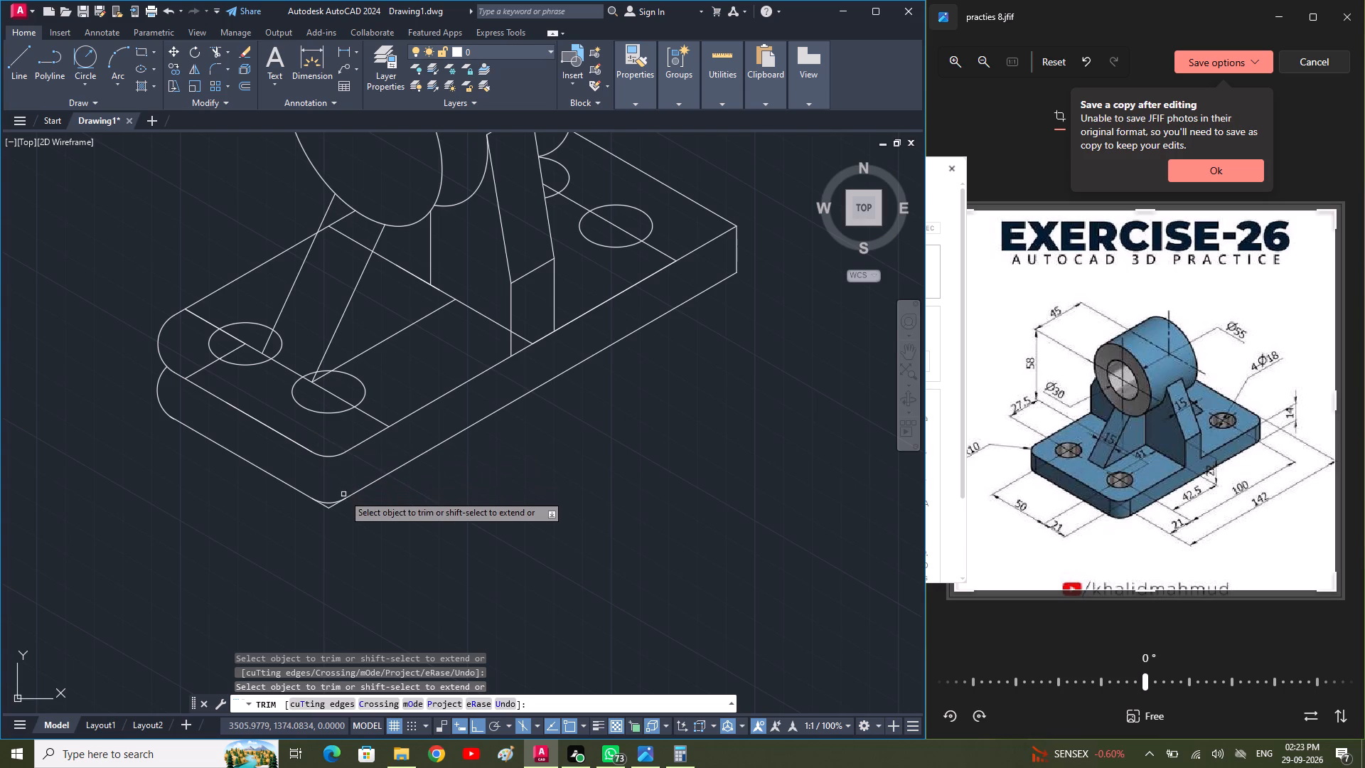
# Trim both bottom edge ends that extend beyond the rounding arc at the front corner.
pyautogui.scroll(2, 353, 496)
pyautogui.click(299, 523)
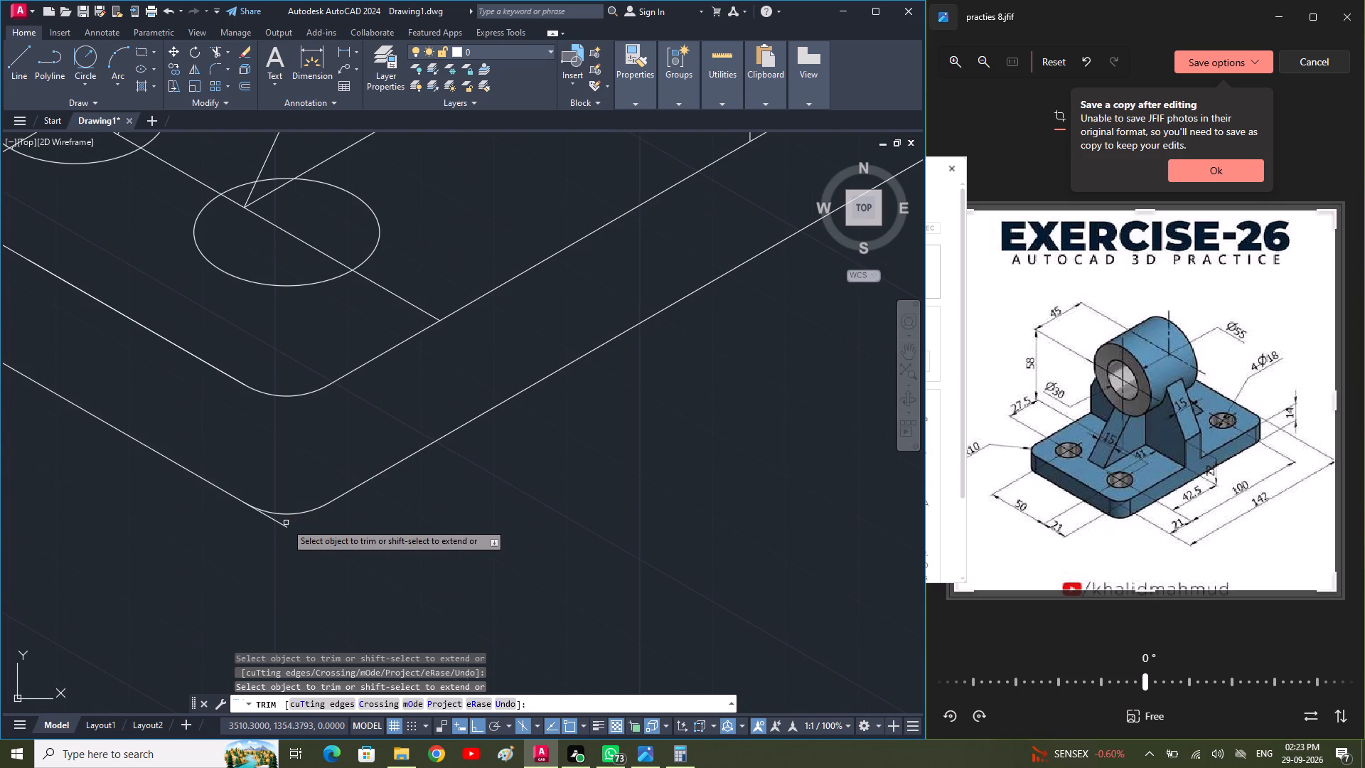
pyautogui.click(278, 523)
pyautogui.scroll(-2, 278, 523)
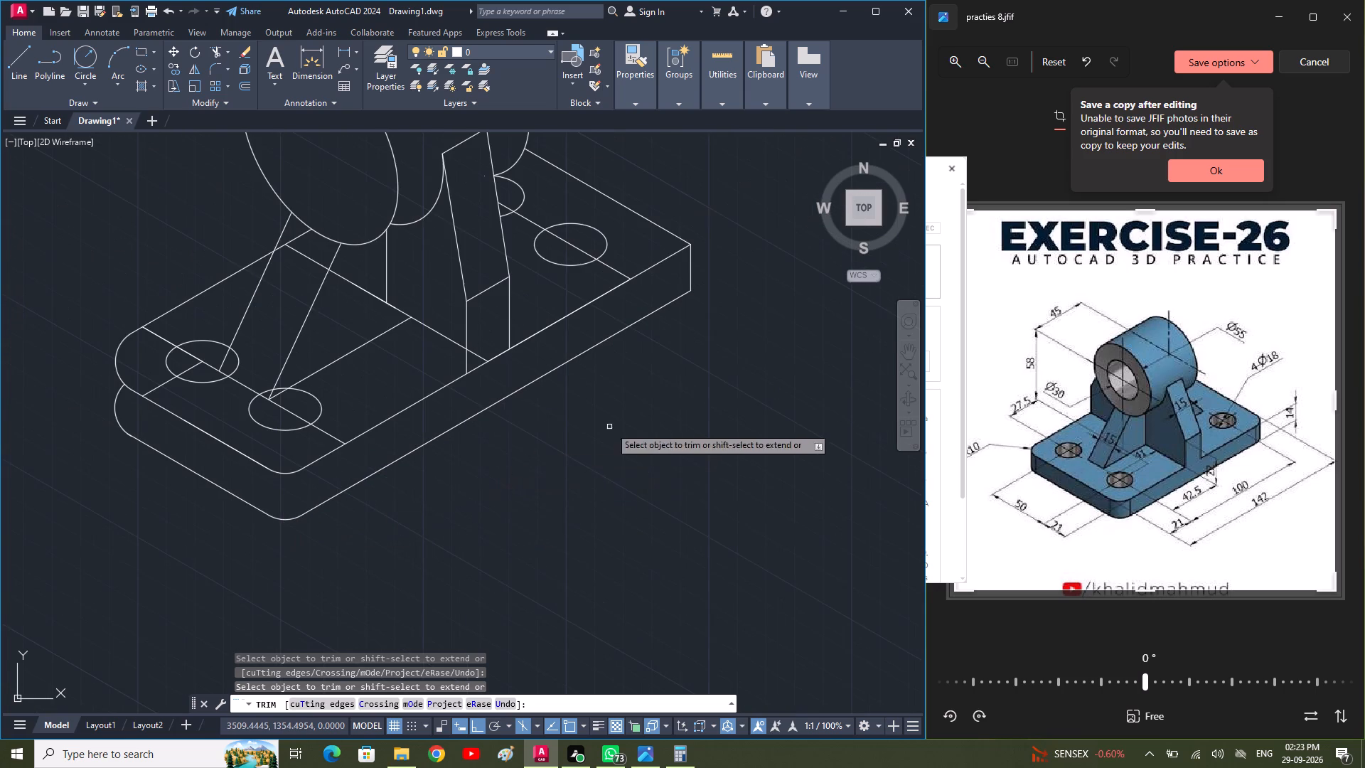
pyautogui.moveTo(610, 427); pyautogui.dragTo(476, 483, button='middle')
pyautogui.press('Escape')
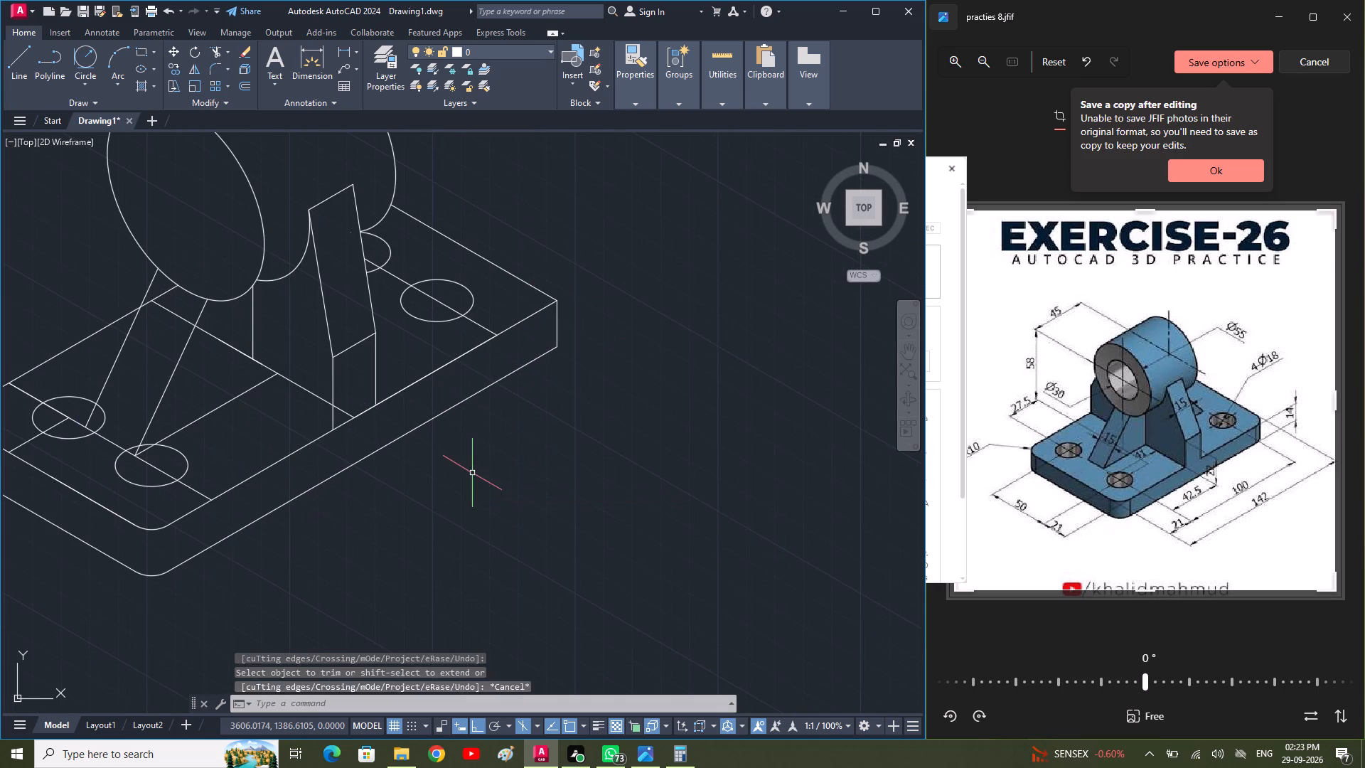
pyautogui.press('Escape')
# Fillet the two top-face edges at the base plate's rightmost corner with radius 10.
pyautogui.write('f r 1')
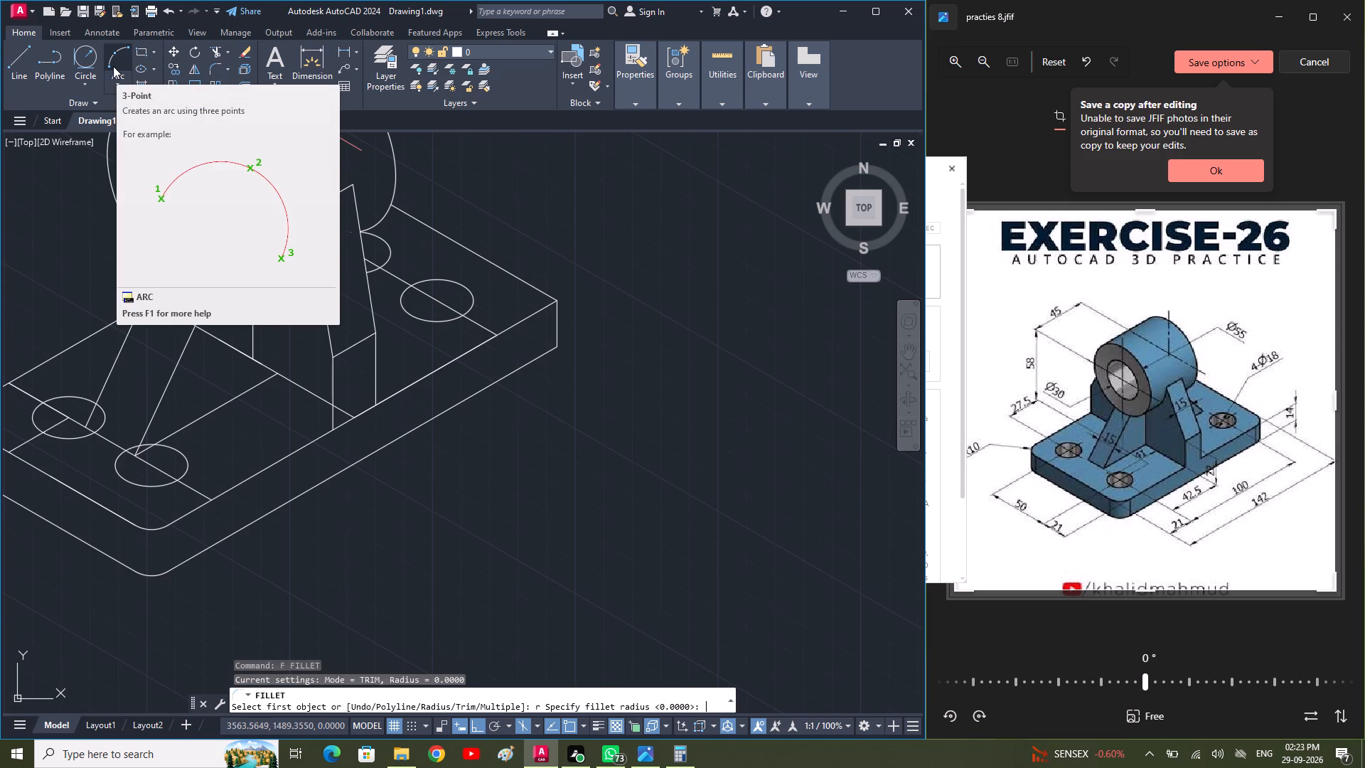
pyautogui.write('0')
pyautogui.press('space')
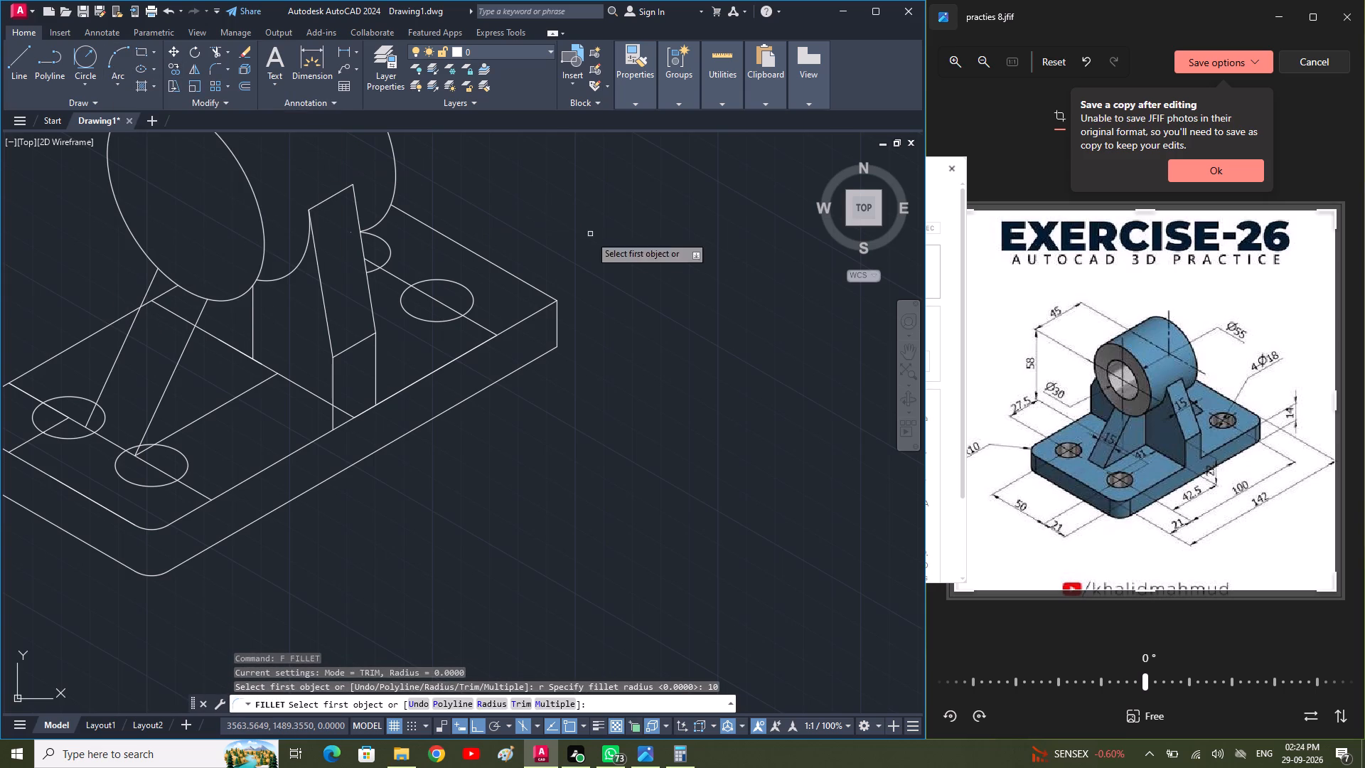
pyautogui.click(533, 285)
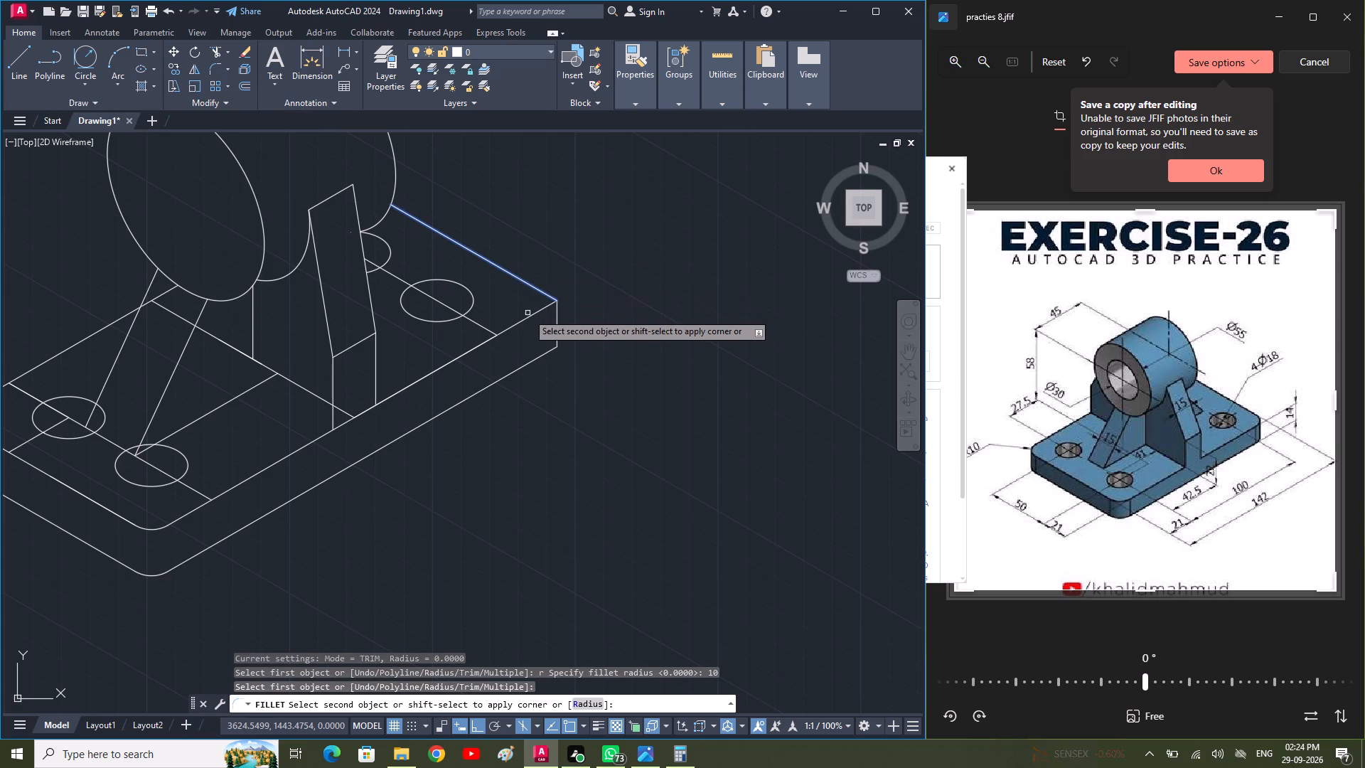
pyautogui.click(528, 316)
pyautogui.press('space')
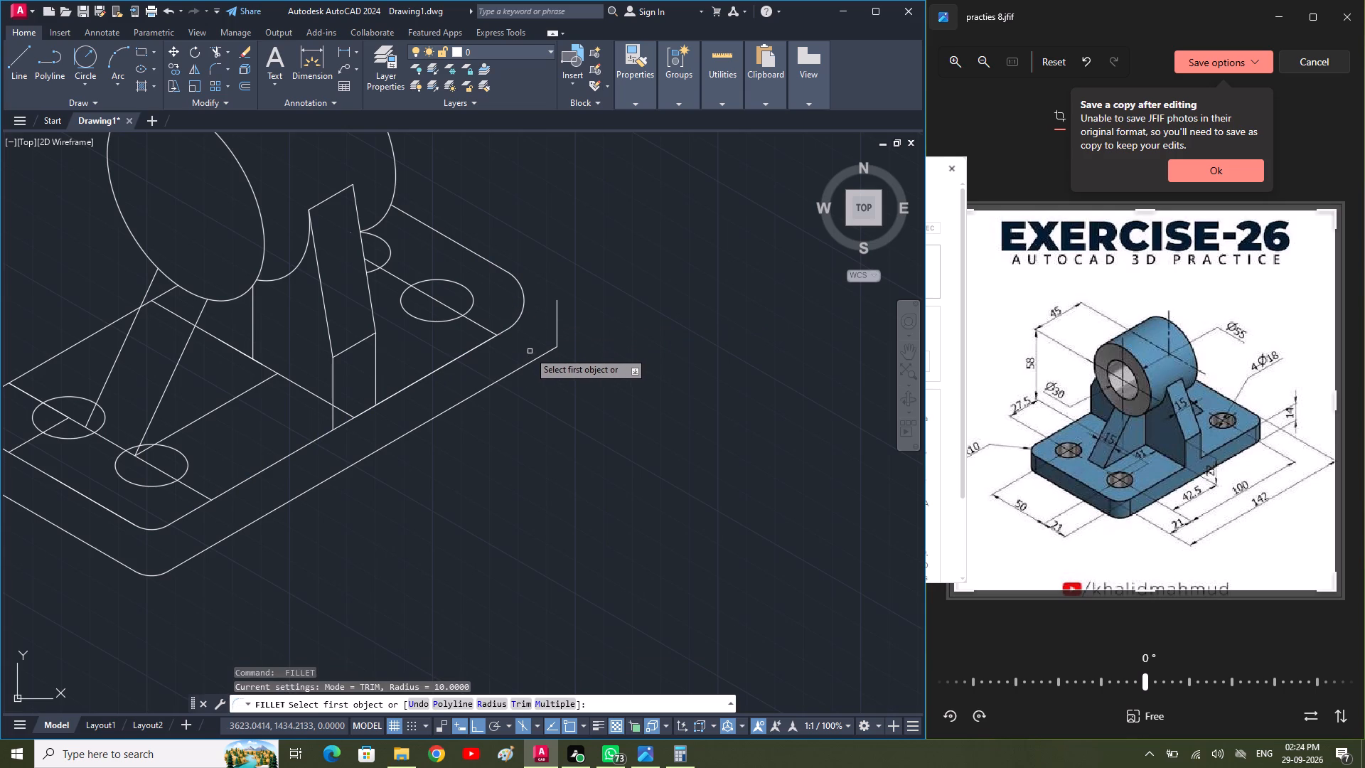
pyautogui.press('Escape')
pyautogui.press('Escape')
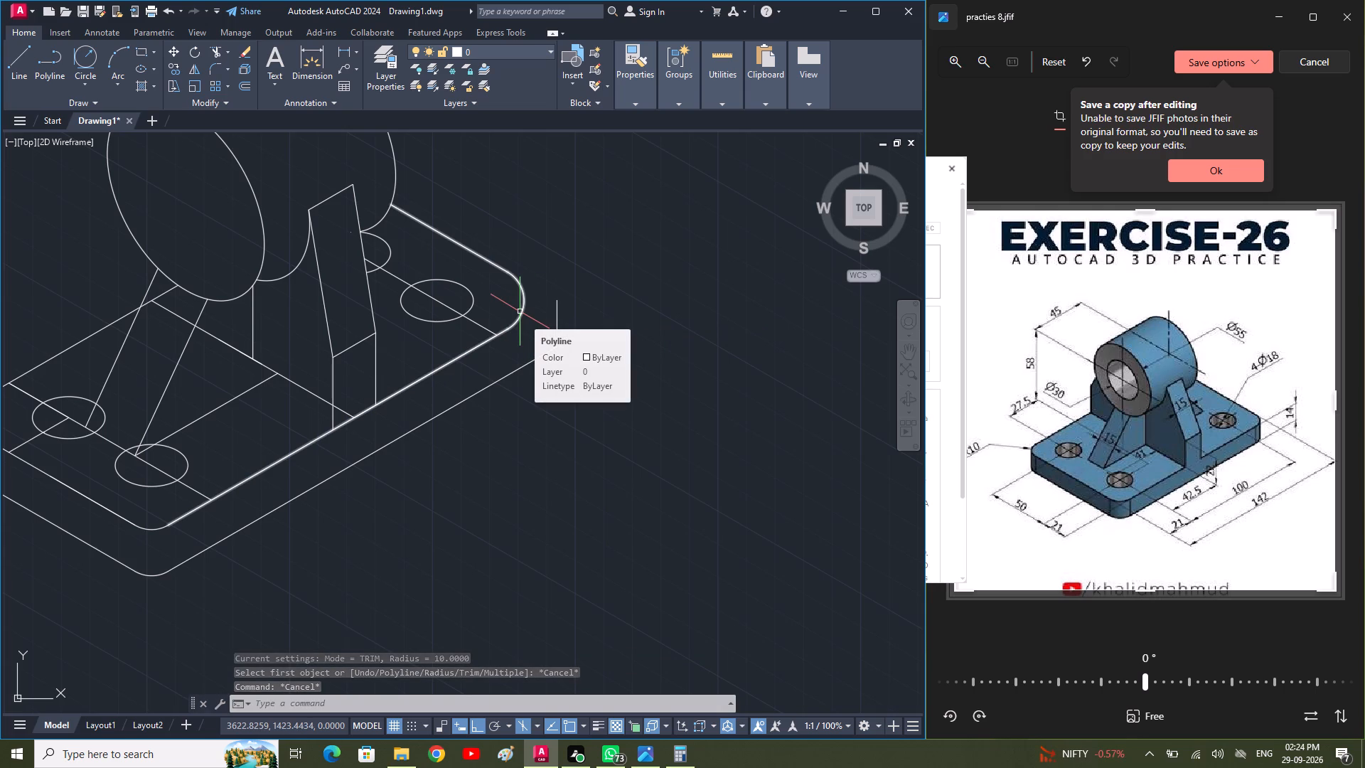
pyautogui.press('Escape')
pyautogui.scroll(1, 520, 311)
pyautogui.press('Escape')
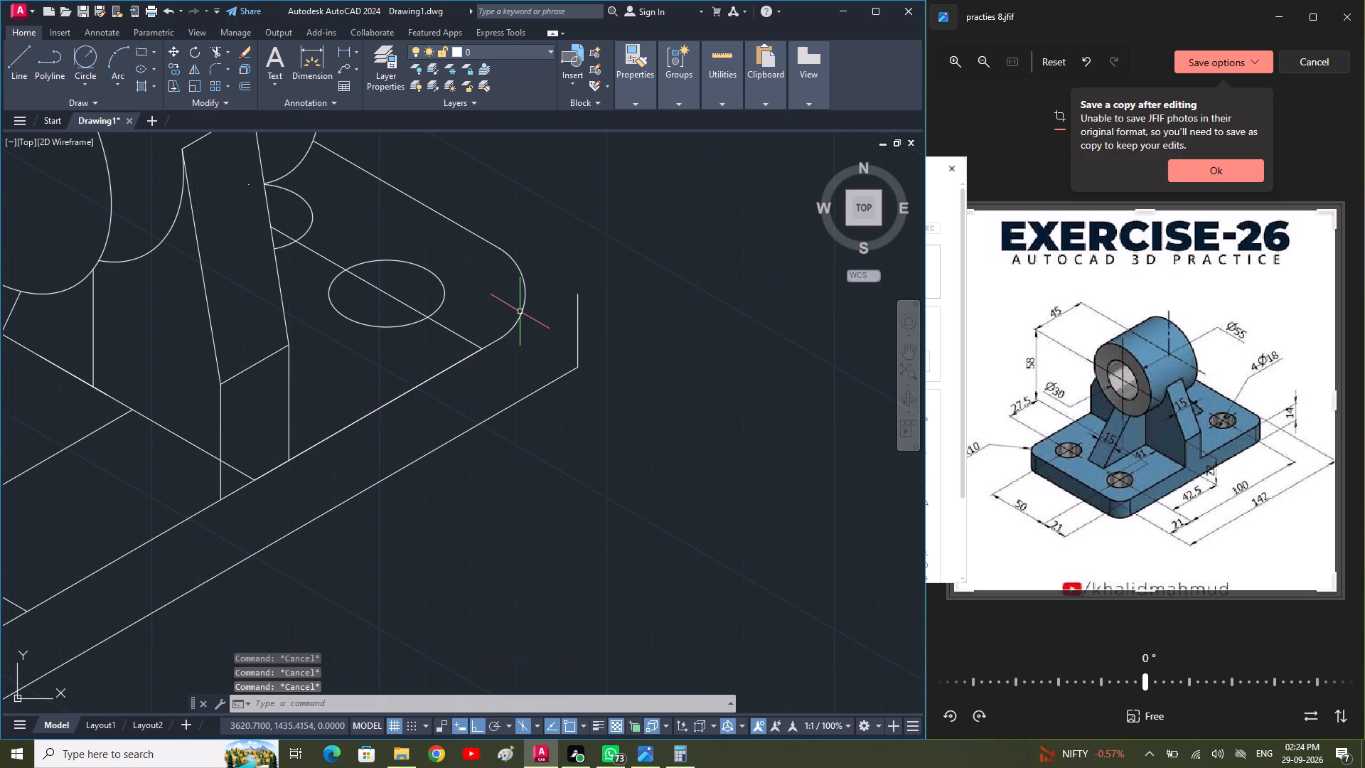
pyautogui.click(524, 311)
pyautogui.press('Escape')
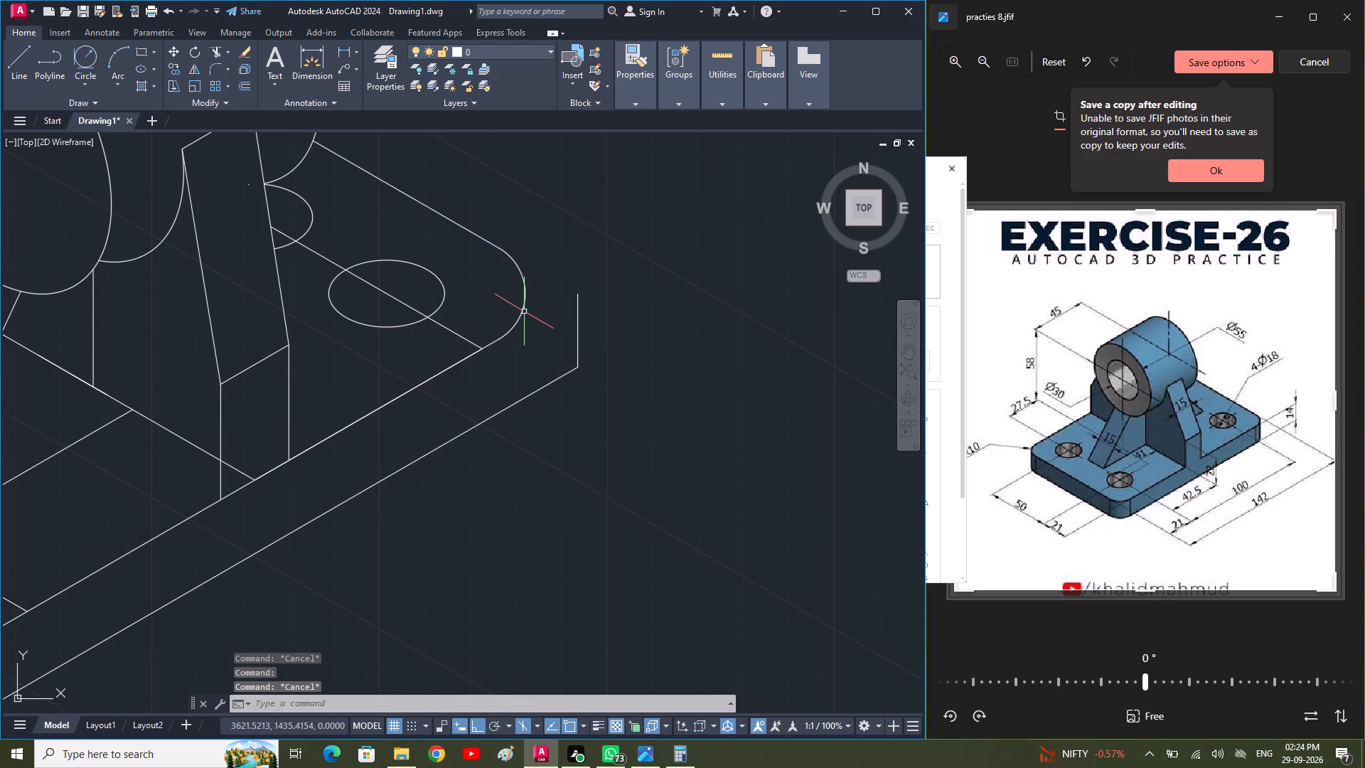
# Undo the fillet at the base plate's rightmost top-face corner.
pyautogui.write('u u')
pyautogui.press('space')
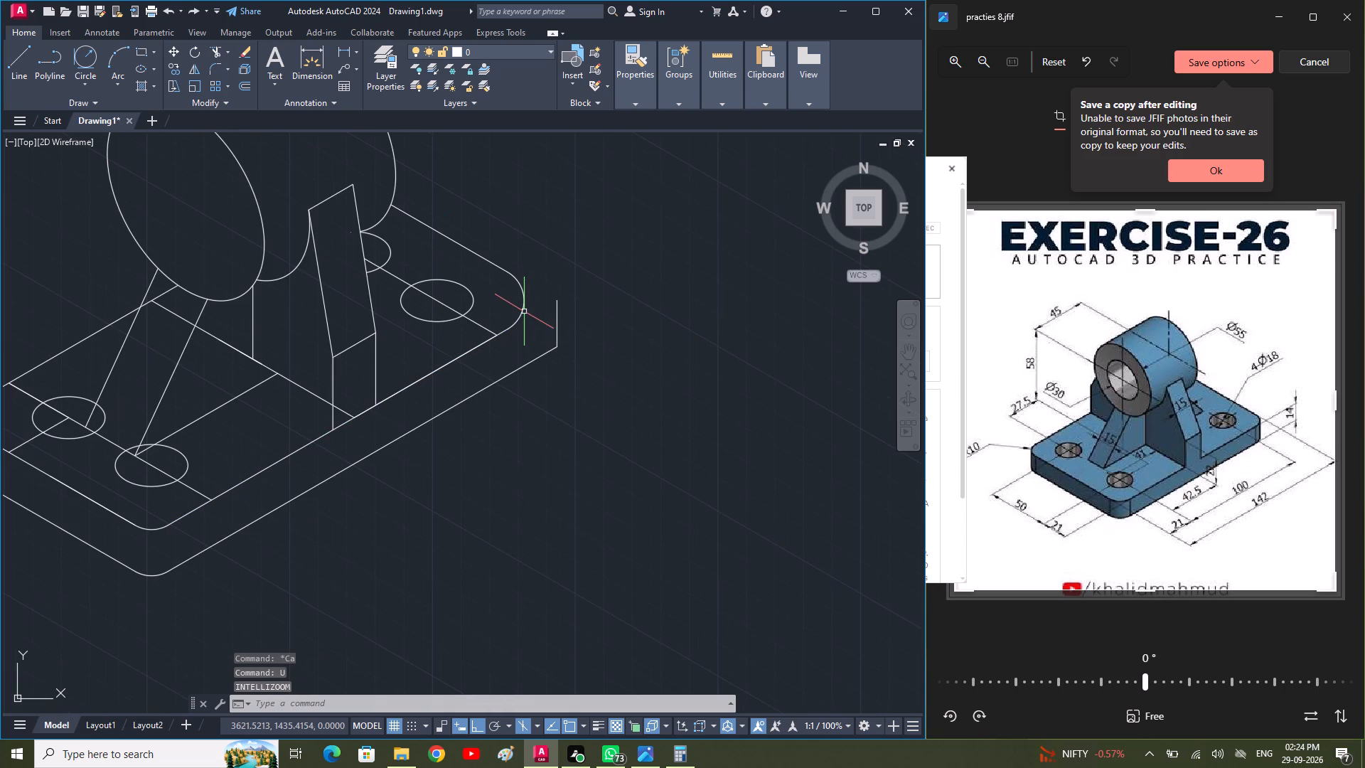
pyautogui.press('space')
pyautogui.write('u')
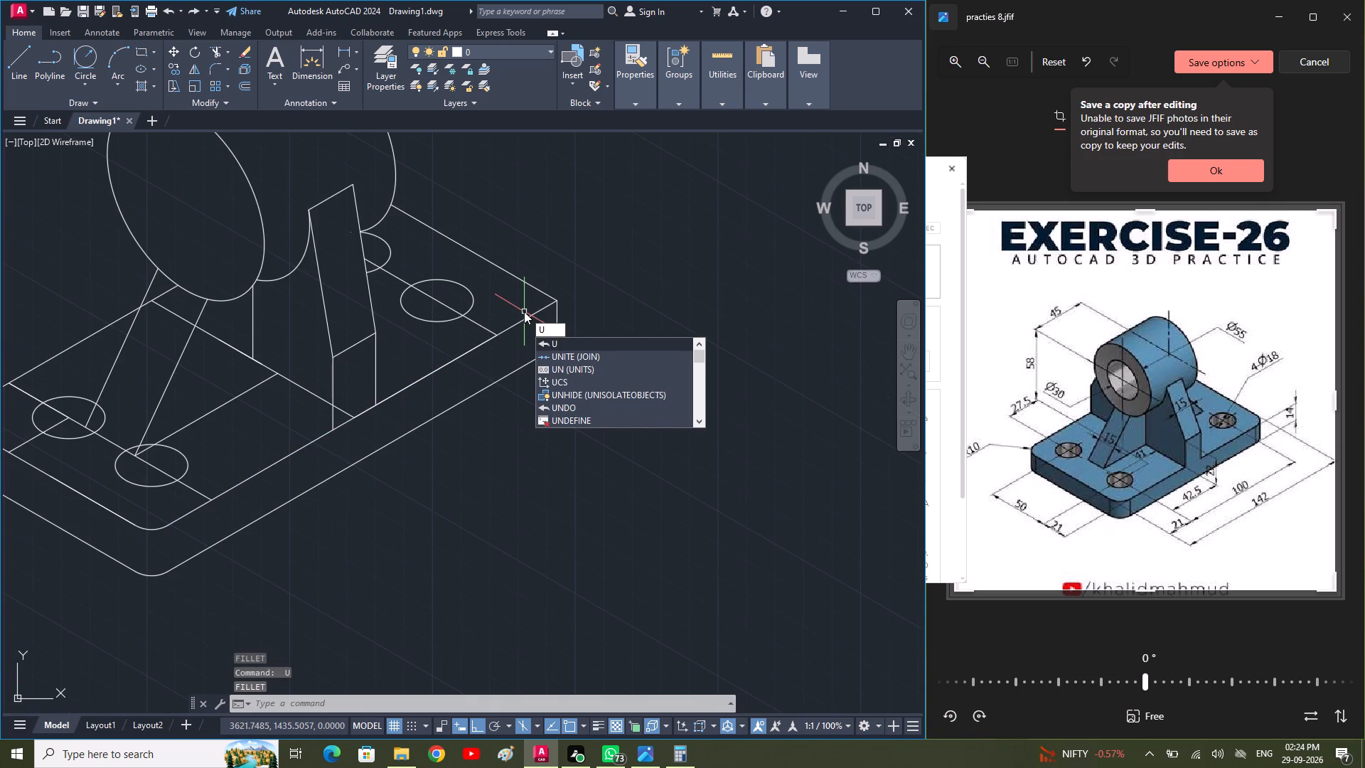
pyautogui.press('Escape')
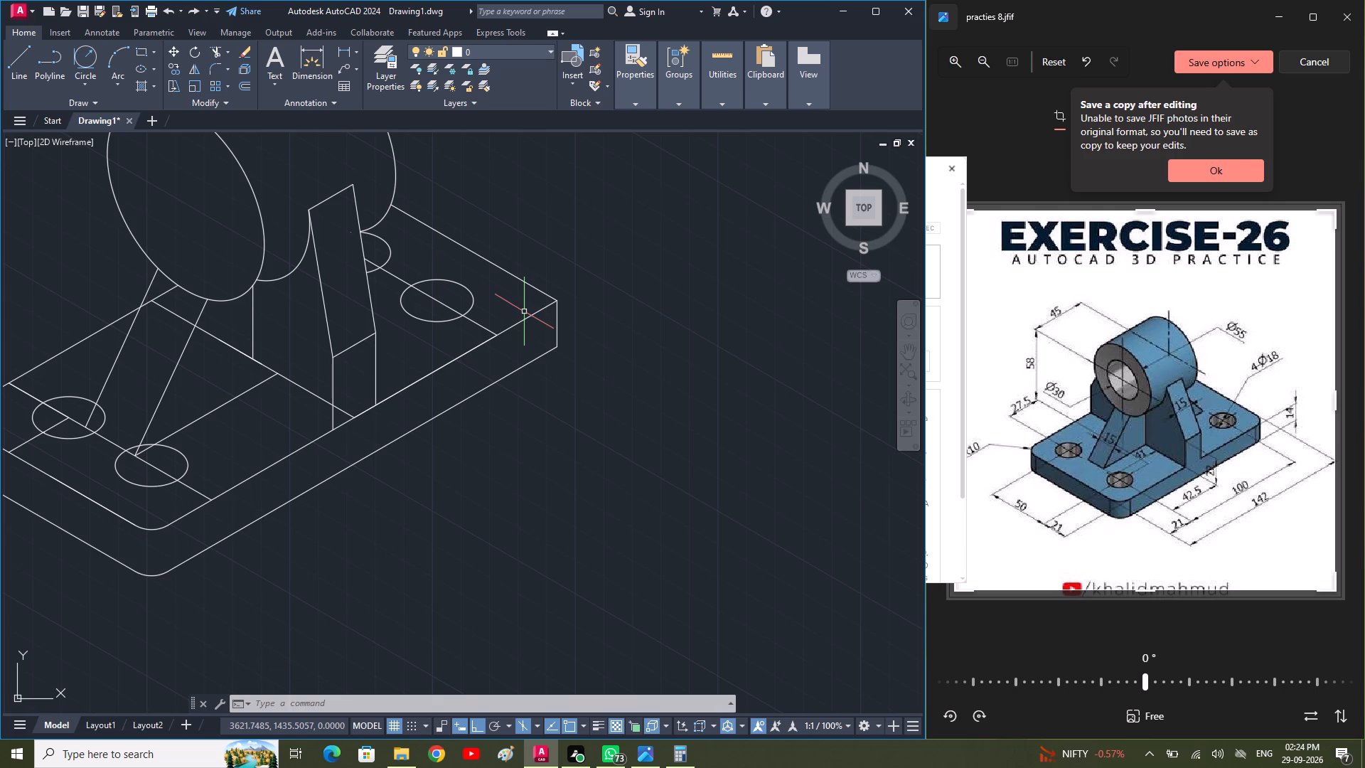
# Draw a radius 10 circle tangent to the two top-face edges at the base plate's rightmost corner.
pyautogui.click(90, 62)
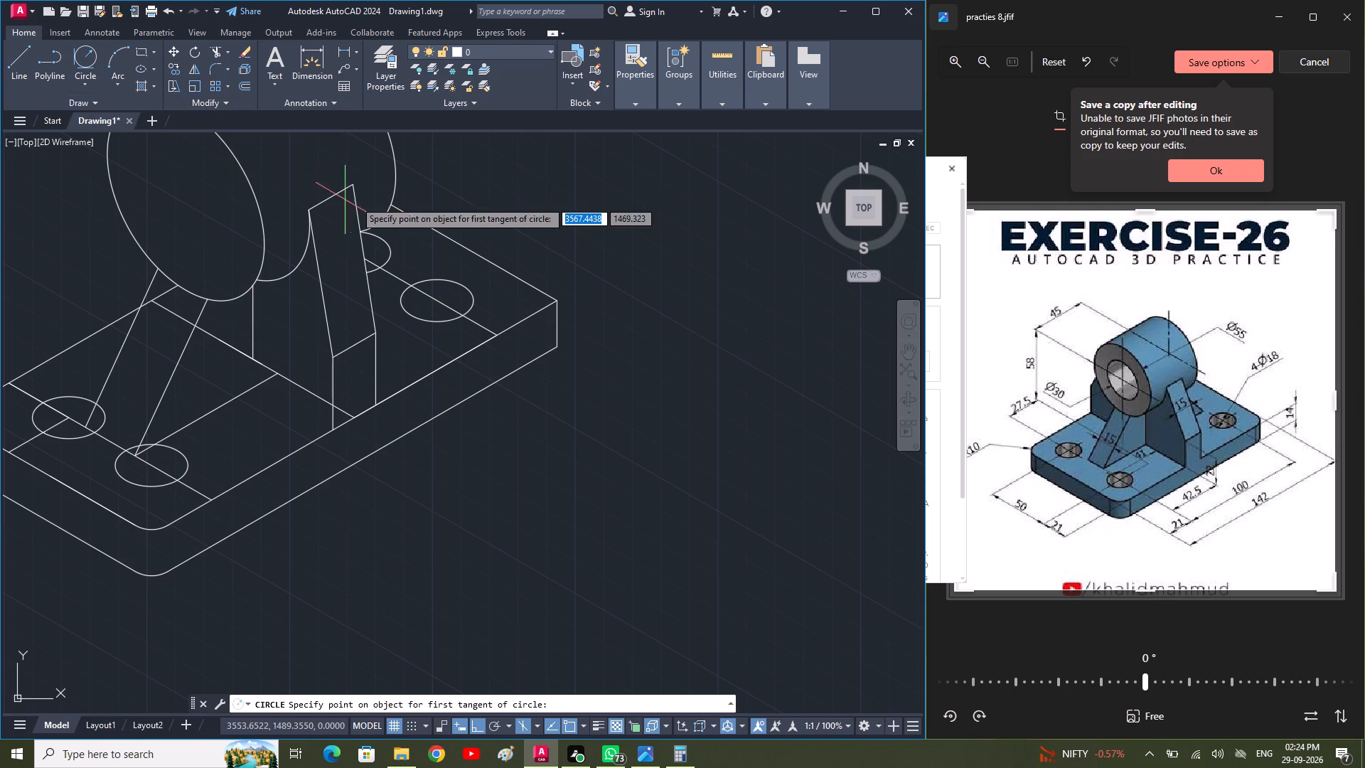
pyautogui.click(535, 287)
pyautogui.click(530, 317)
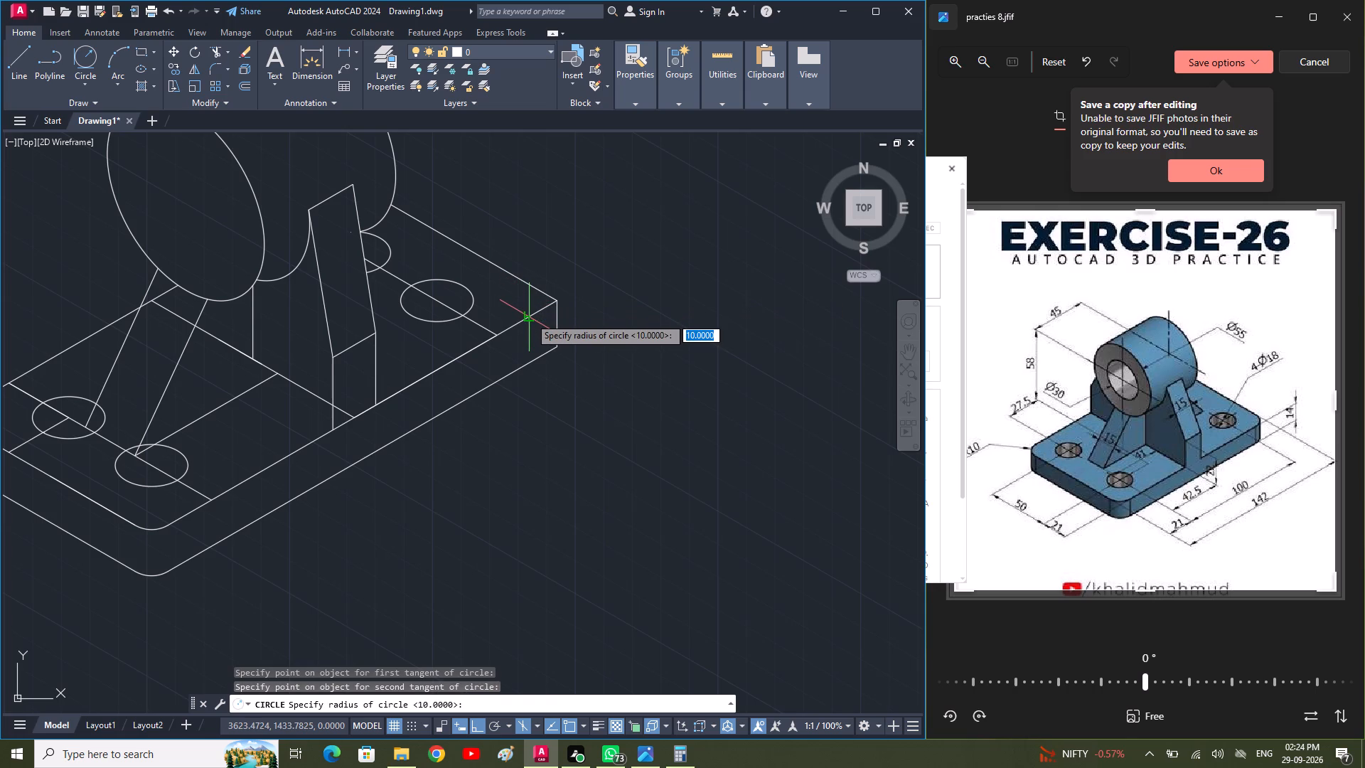
pyautogui.press('1')
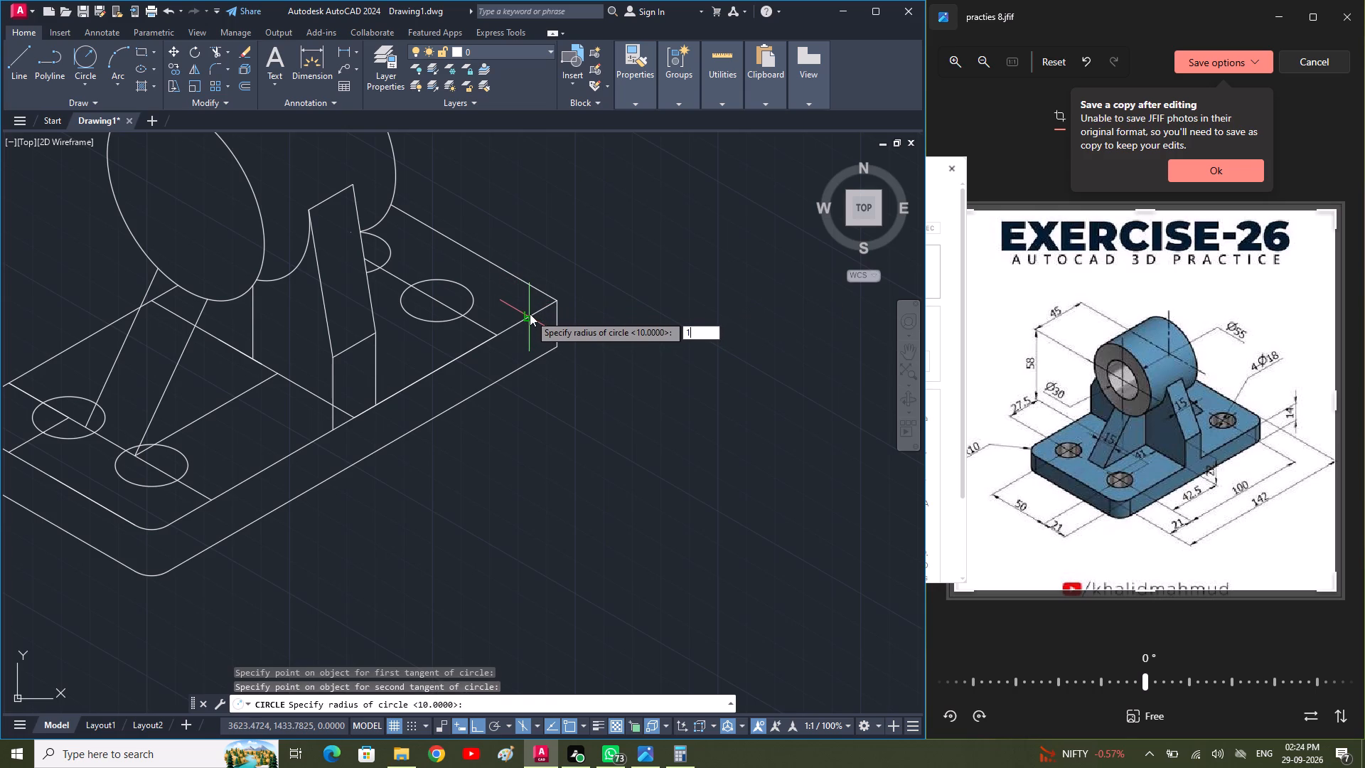
pyautogui.press('0')
pyautogui.press('space')
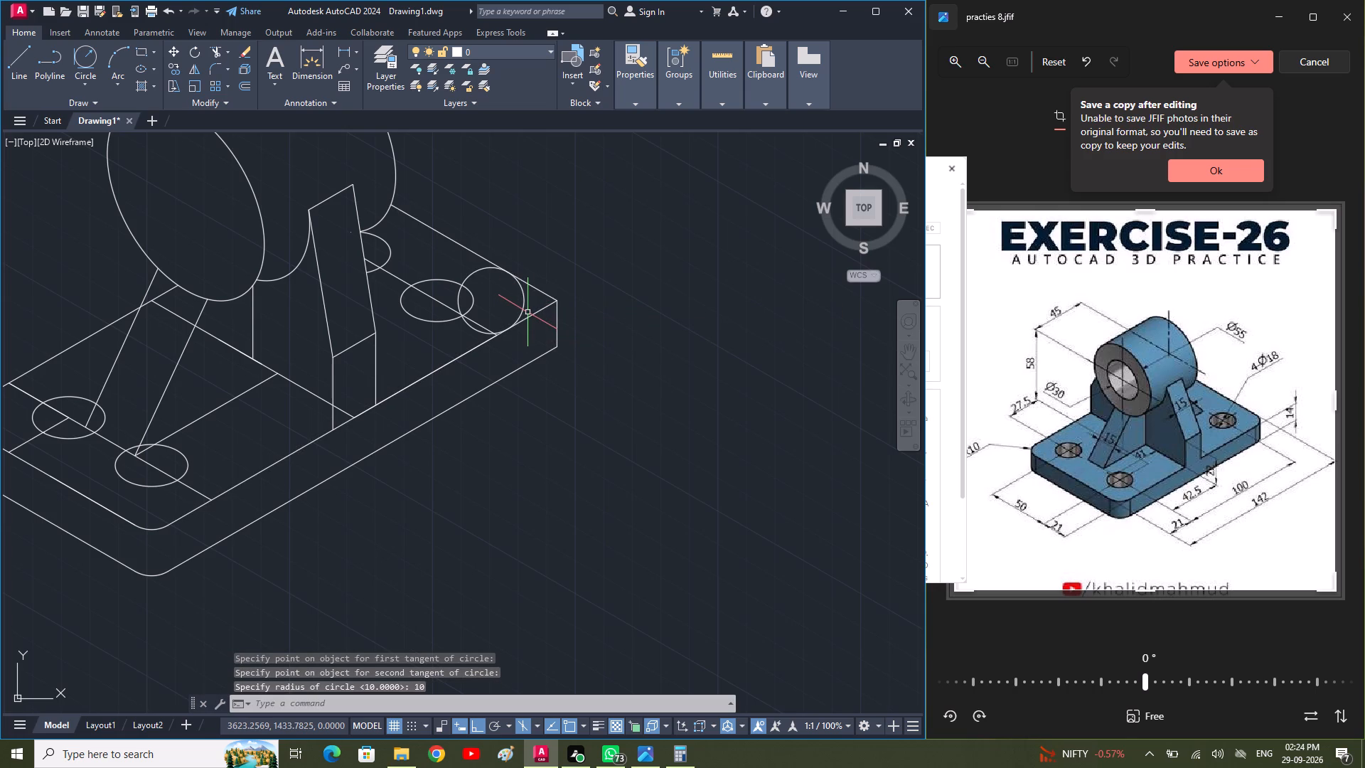
# Trim the rightmost tangent circle to its corner rounding arc, removing the pieces inside the hole and by the front edge.
pyautogui.write('tr')
pyautogui.press('space')
pyautogui.click(475, 274)
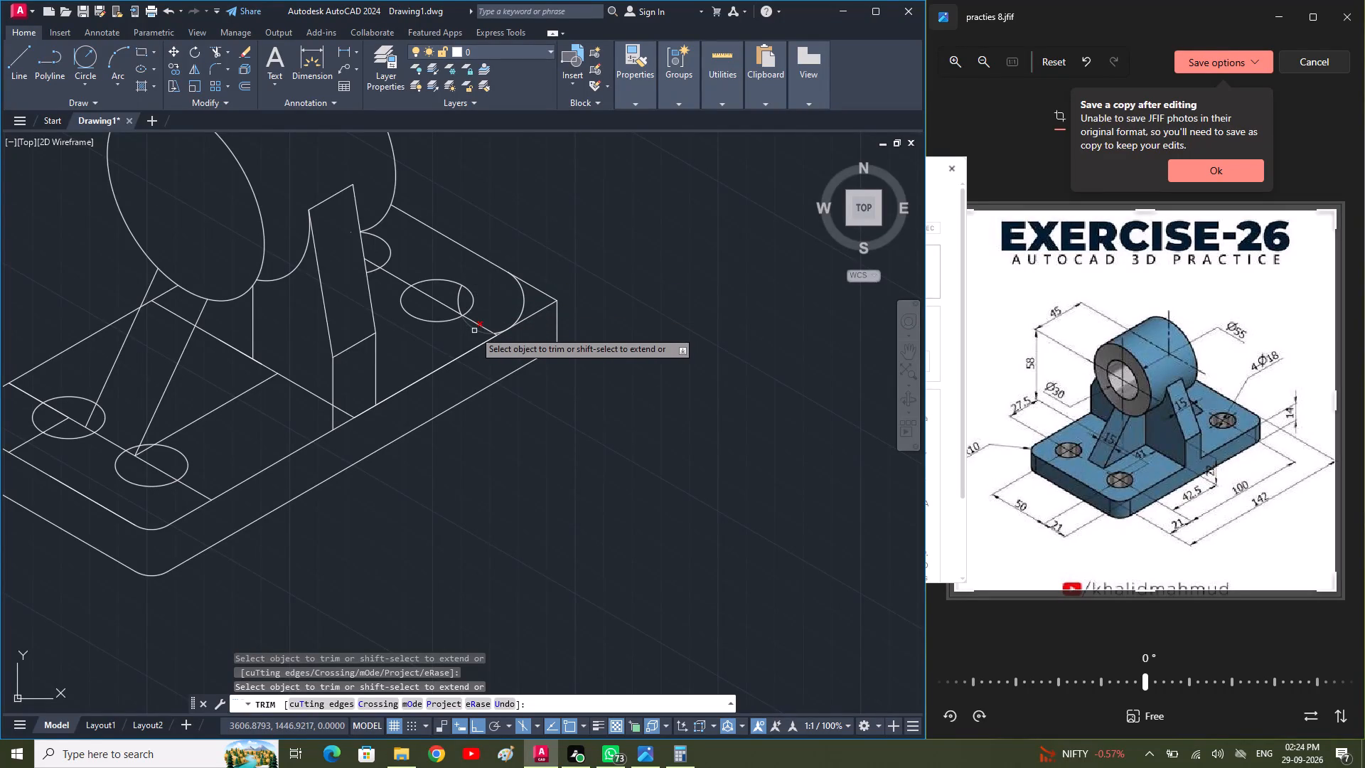
pyautogui.click(474, 331)
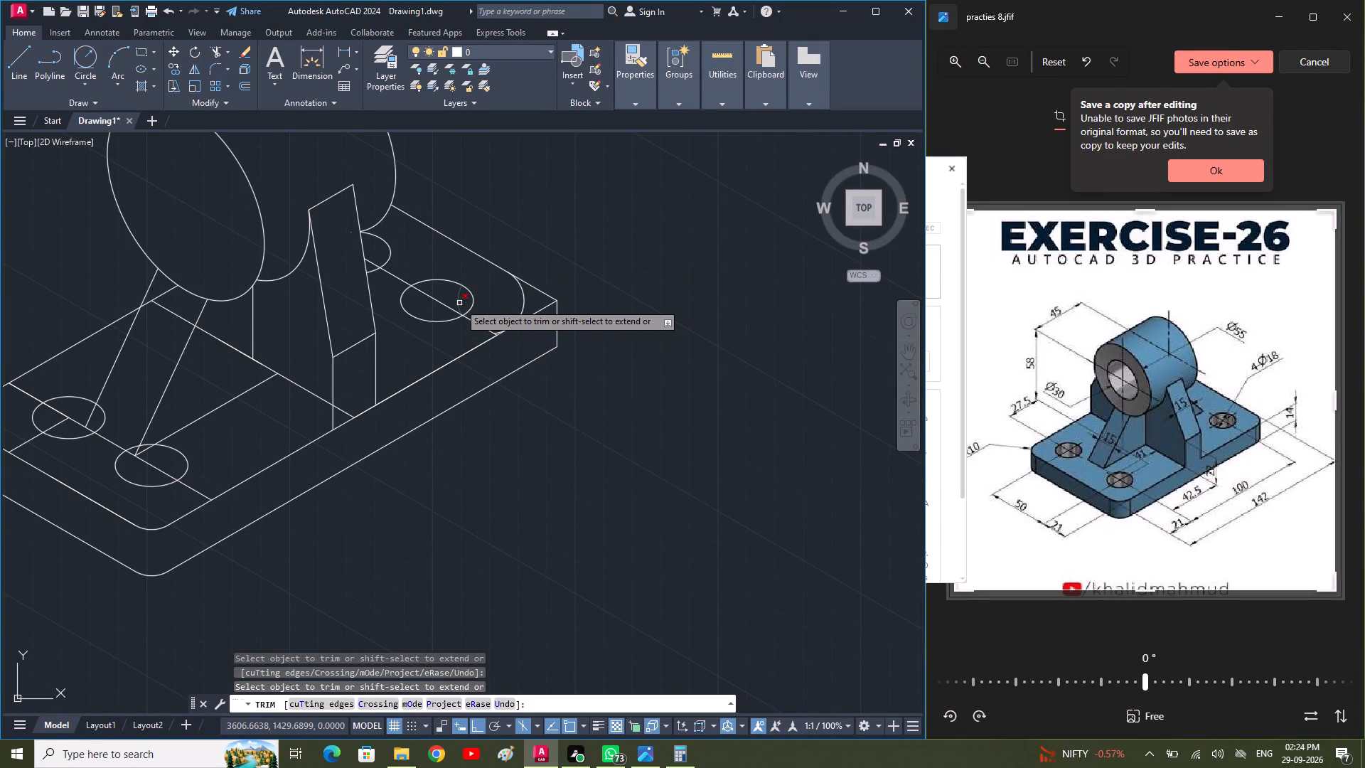
pyautogui.click(459, 303)
pyautogui.scroll(1, 488, 326)
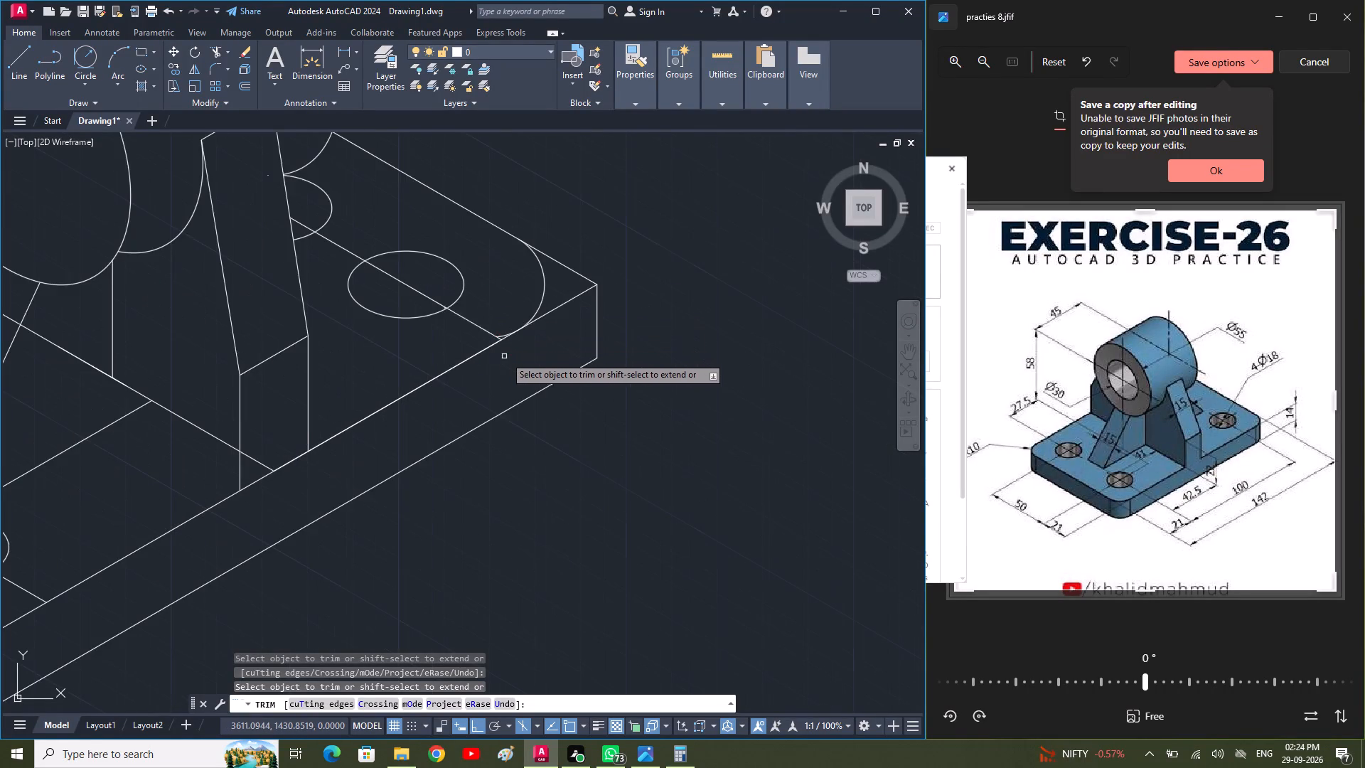
pyautogui.scroll(3, 505, 356)
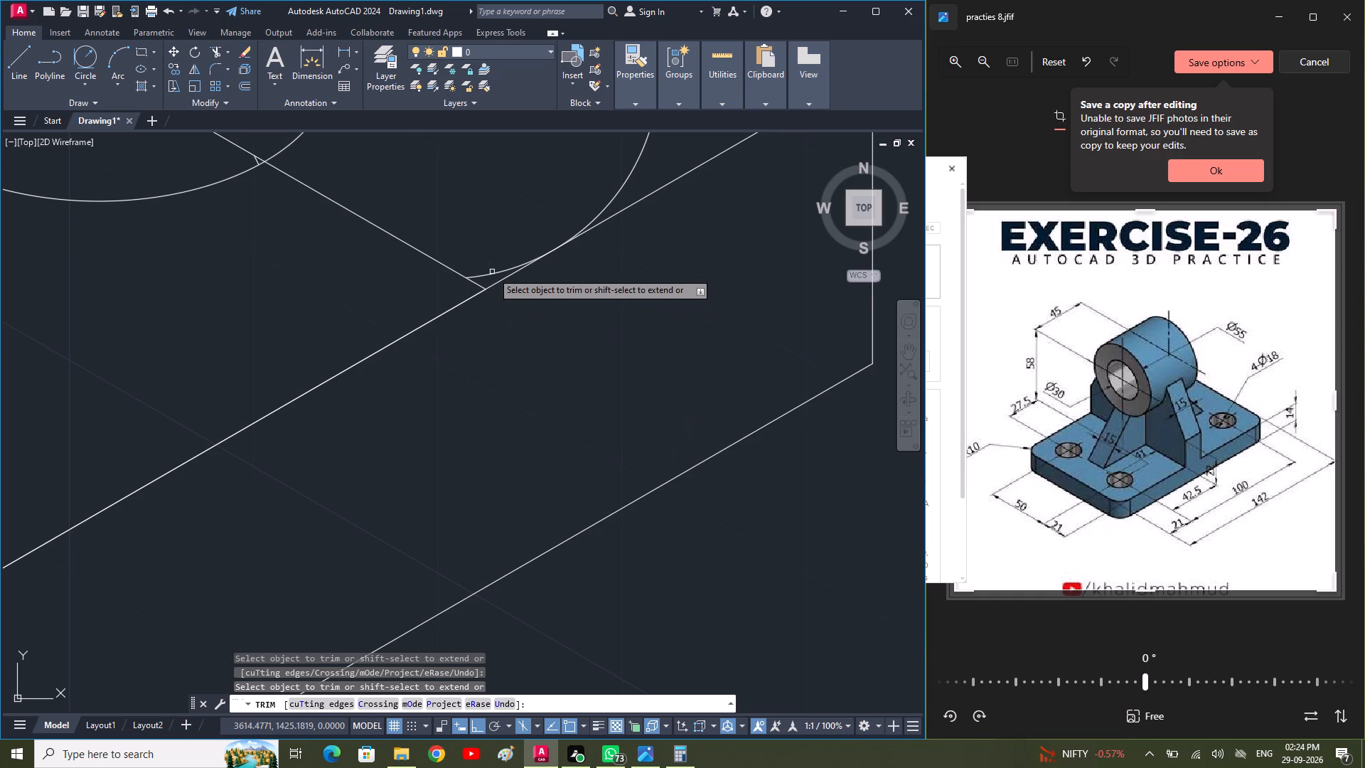
pyautogui.click(495, 275)
pyautogui.scroll(-3, 495, 275)
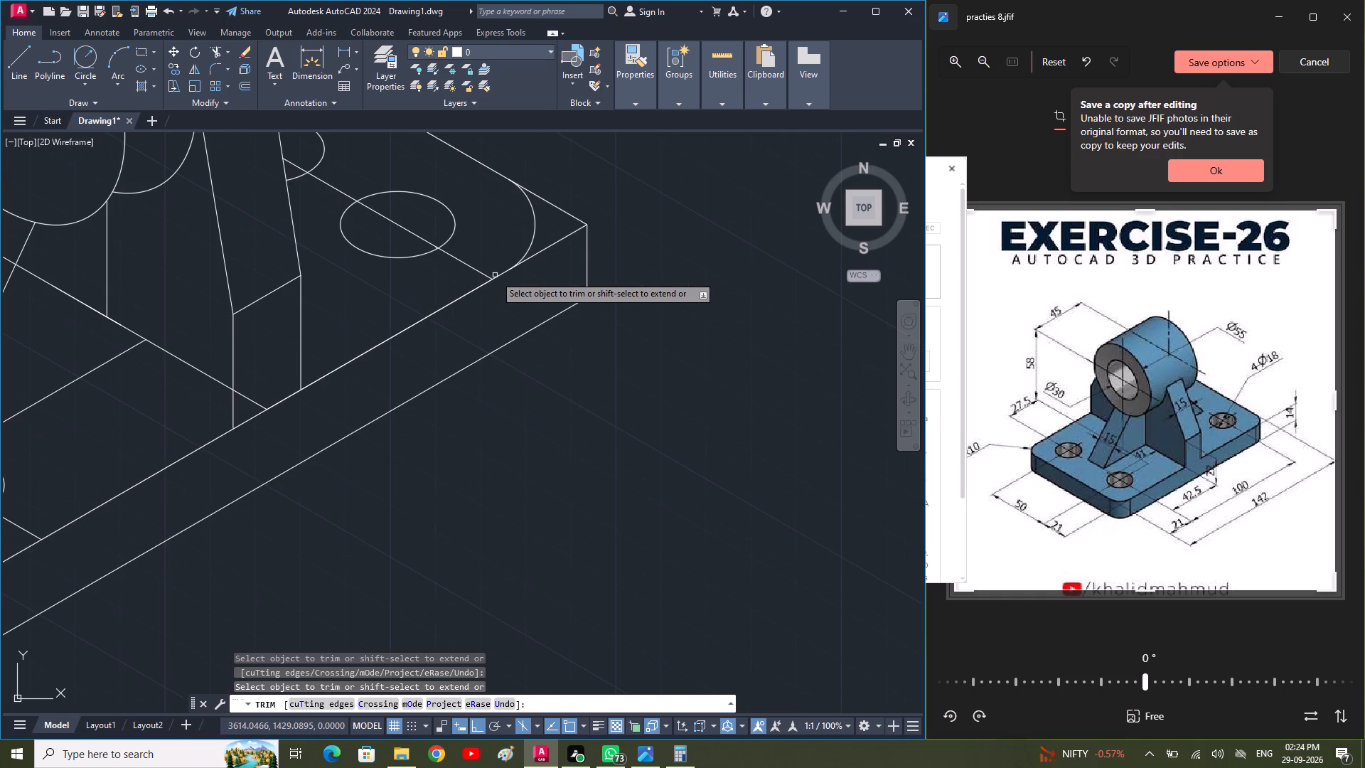
pyautogui.press('Escape')
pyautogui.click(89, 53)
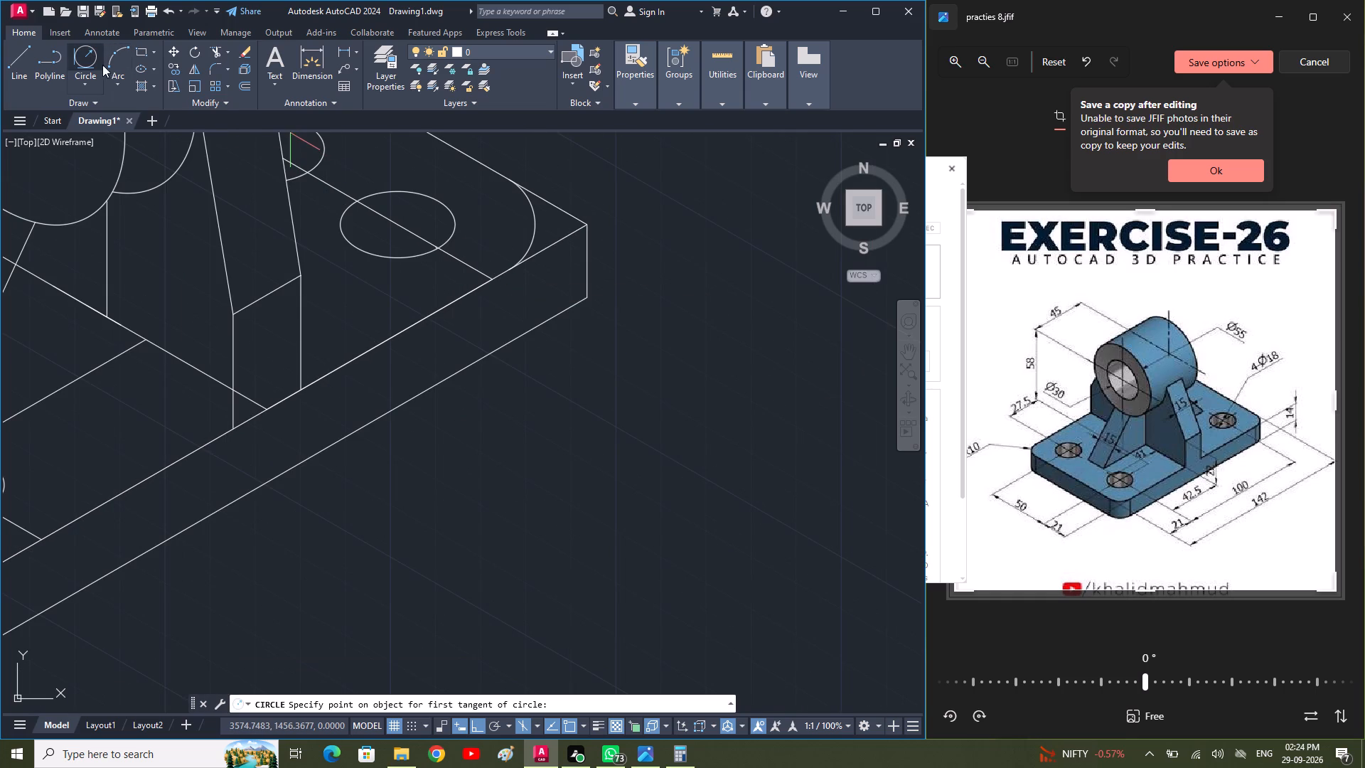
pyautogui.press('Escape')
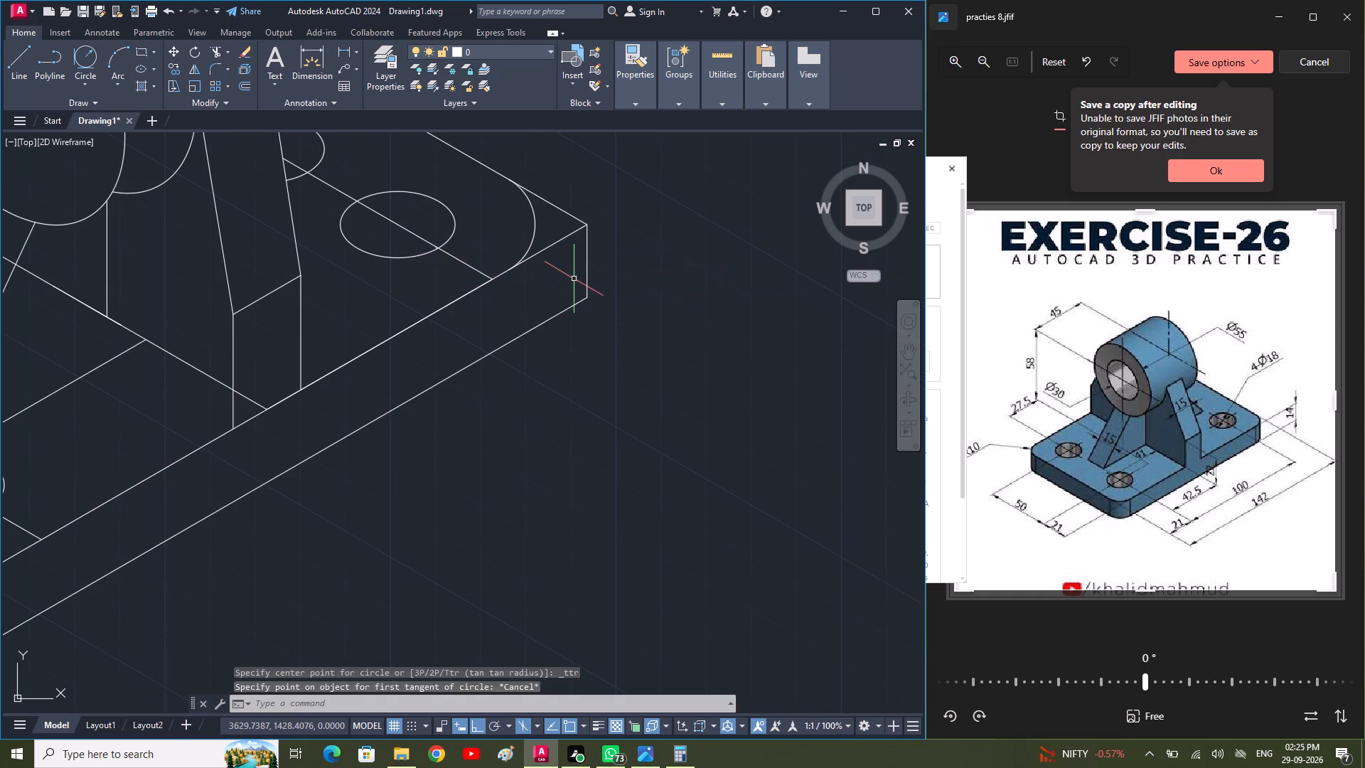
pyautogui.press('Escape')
# Trim the top face's far side edge where it extends past the rounding arc at the rightmost corner.
pyautogui.write('tr')
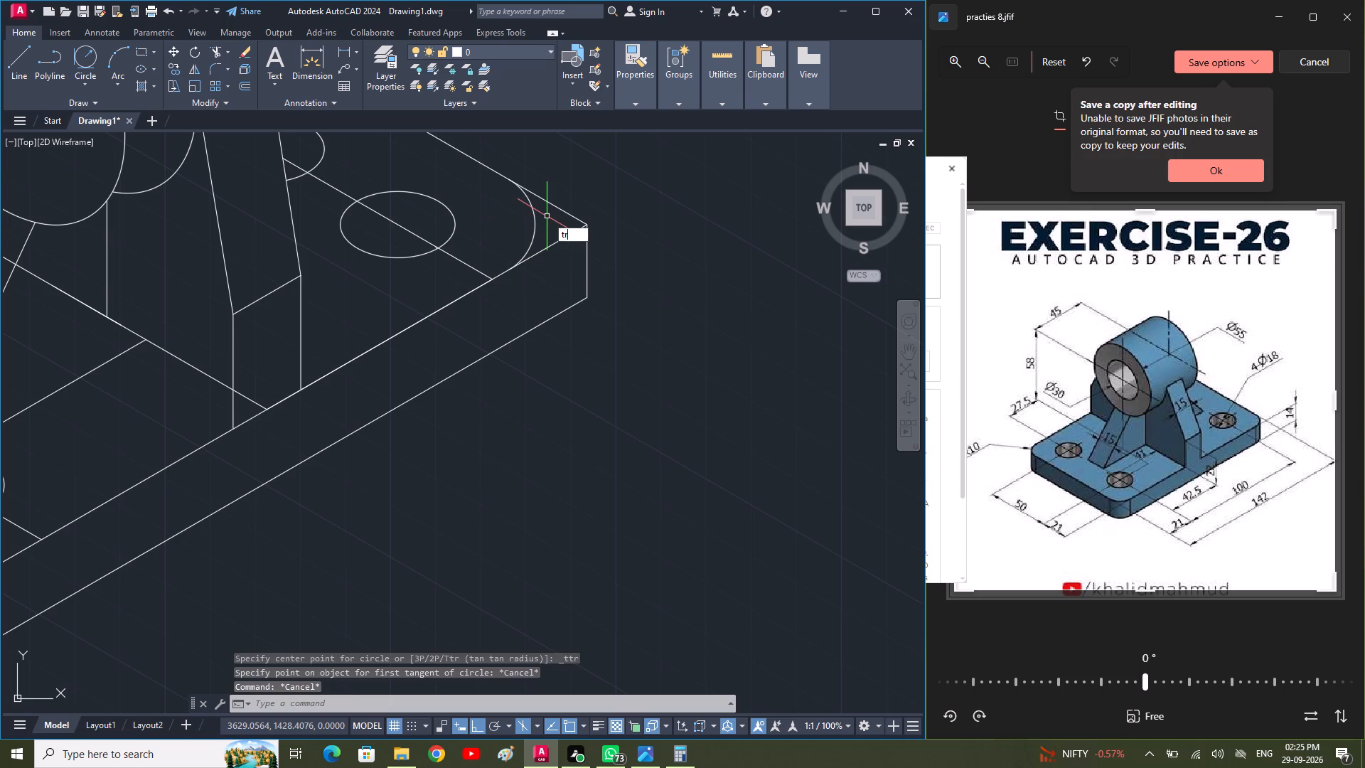
pyautogui.press('space')
pyautogui.moveTo(579, 206); pyautogui.dragTo(564, 230)
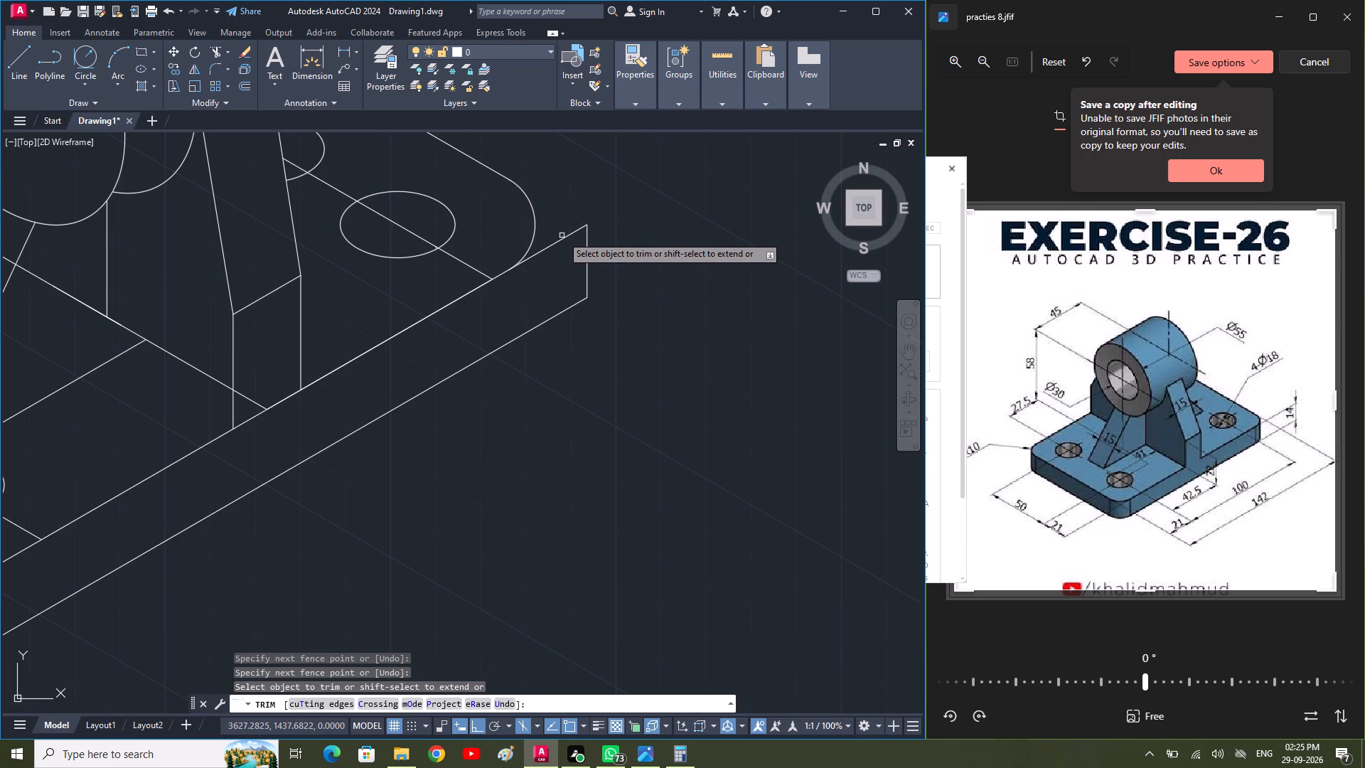
pyautogui.write('``')
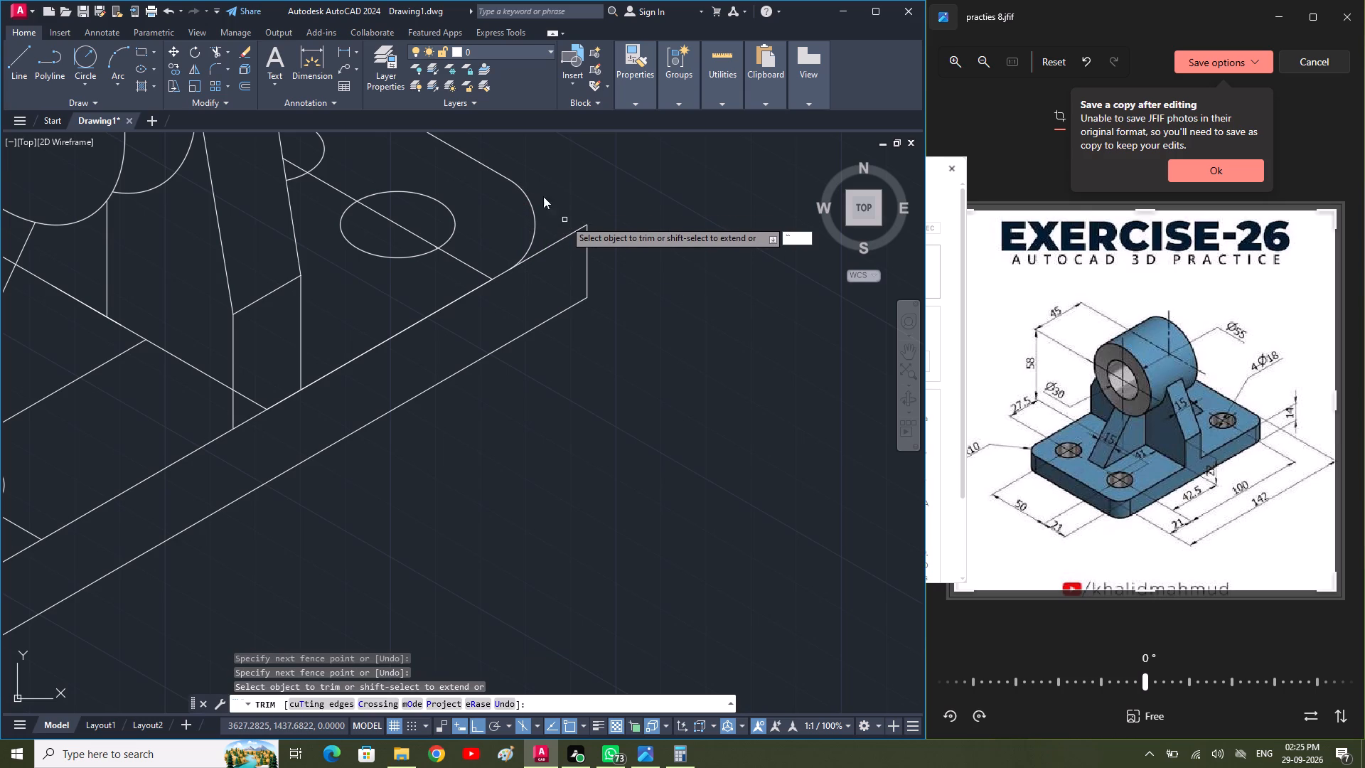
pyautogui.press('Escape')
pyautogui.press('Escape')
pyautogui.press('Escape')
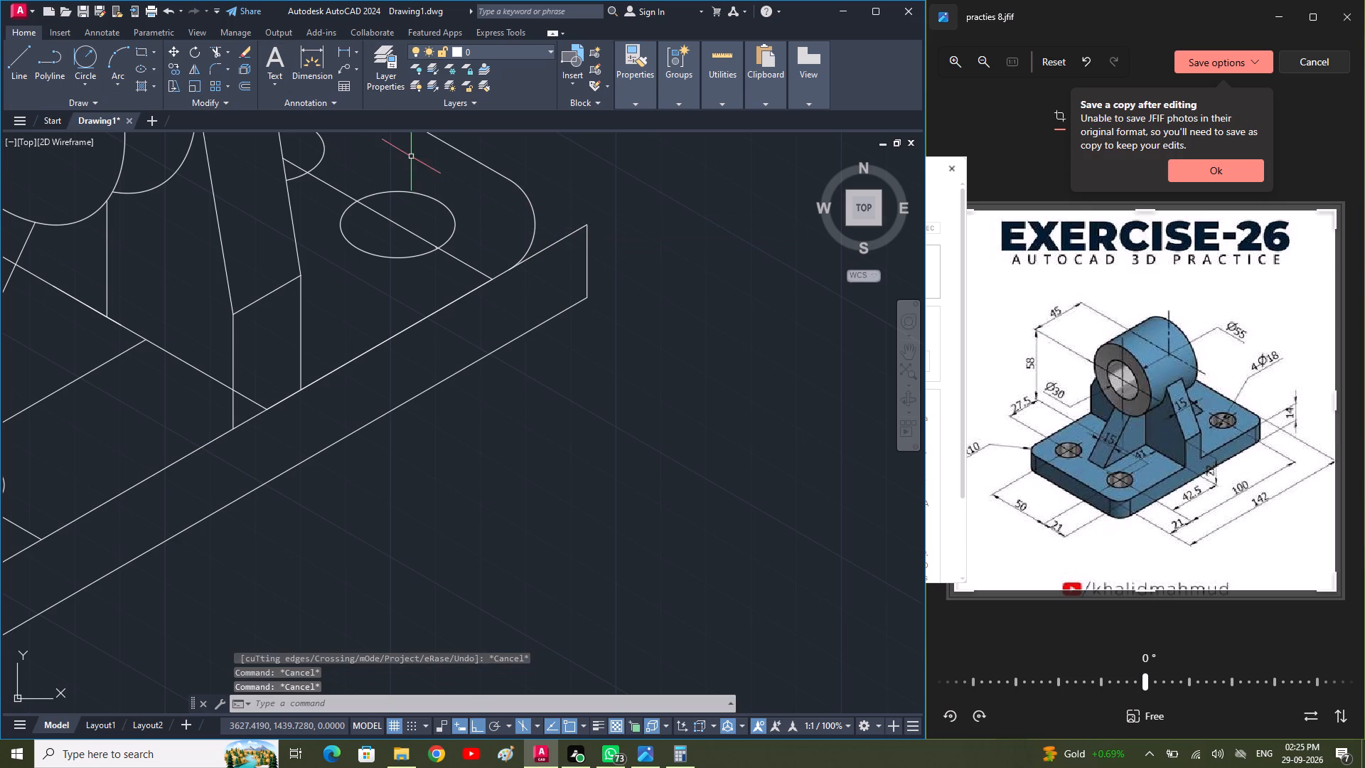
# Copy the rightmost corner's rounding arc straight down 14 from its front endpoint to the base plate's bottom edge.
pyautogui.click(528, 203)
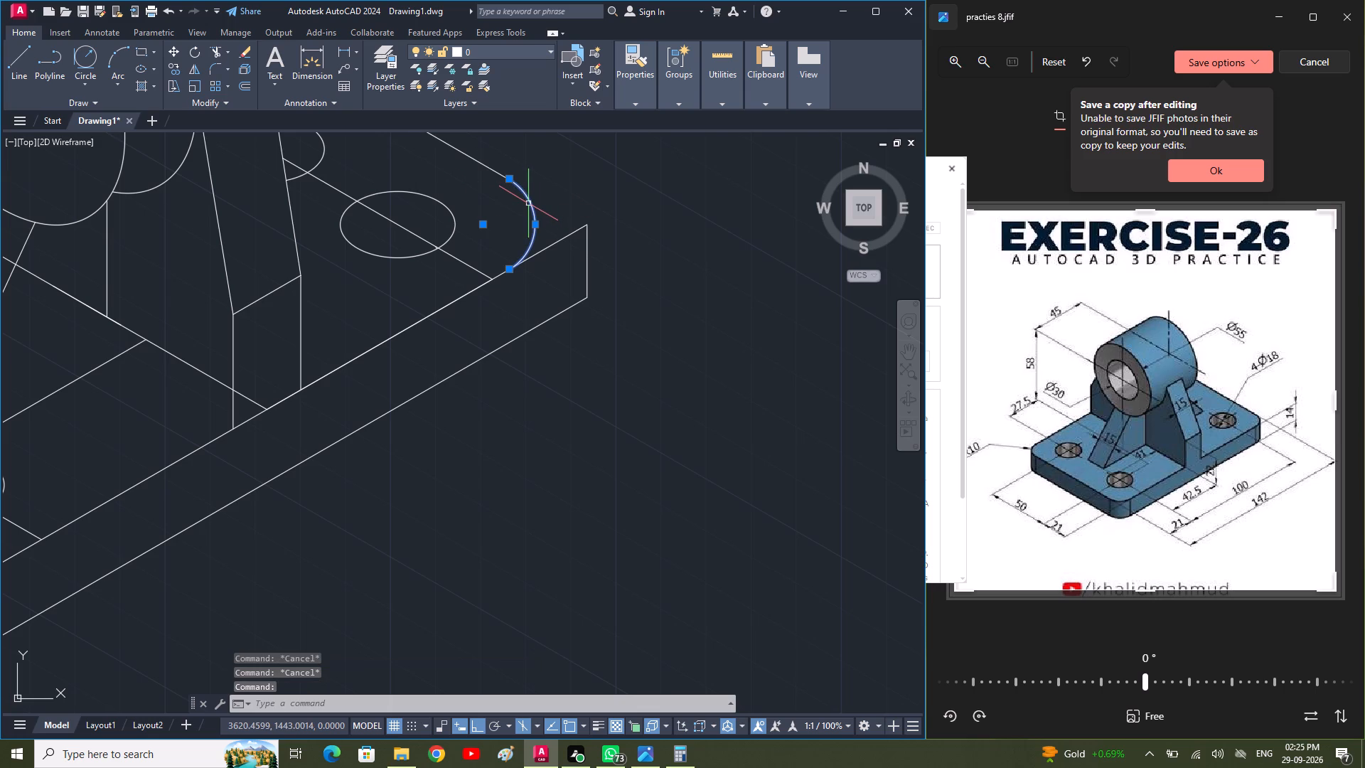
pyautogui.press('c')
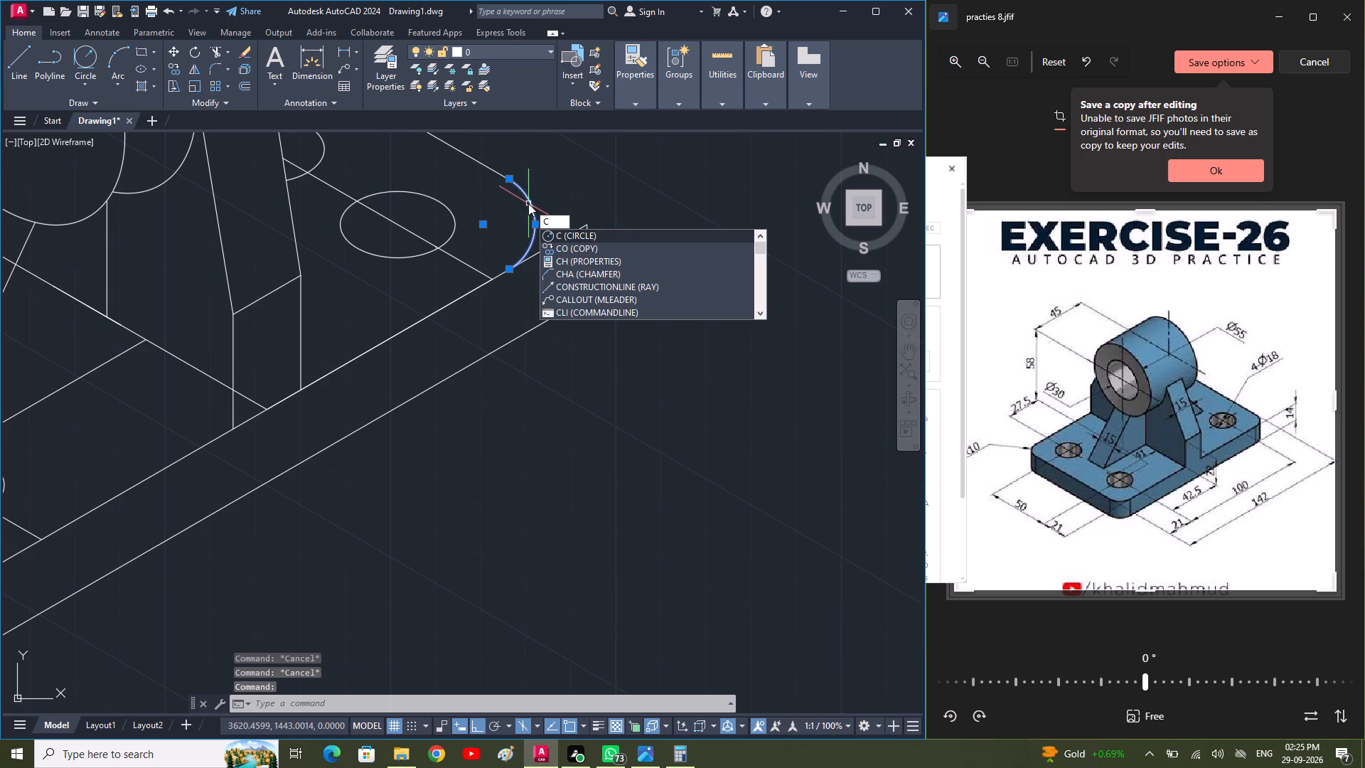
pyautogui.write('p')
pyautogui.press('space')
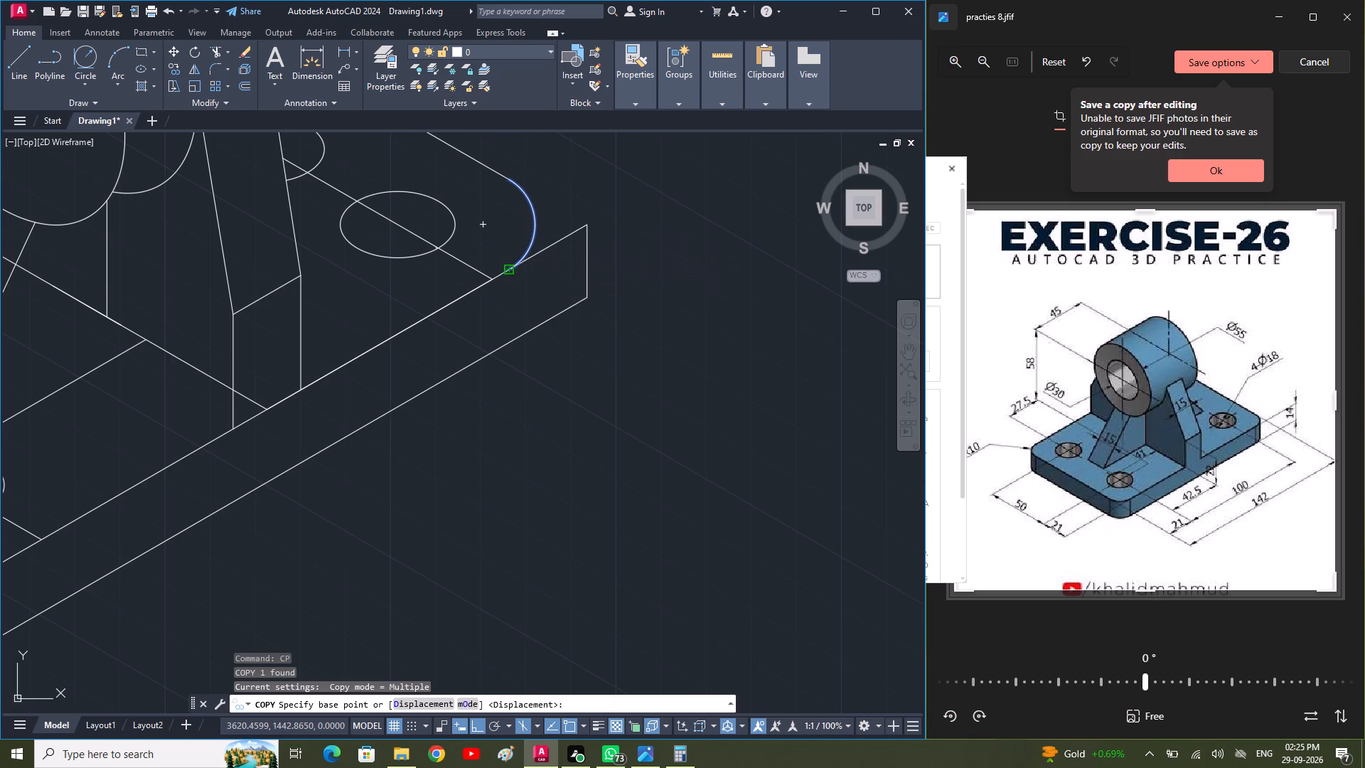
pyautogui.click(505, 273)
pyautogui.write('14')
pyautogui.press('Return')
pyautogui.press('space')
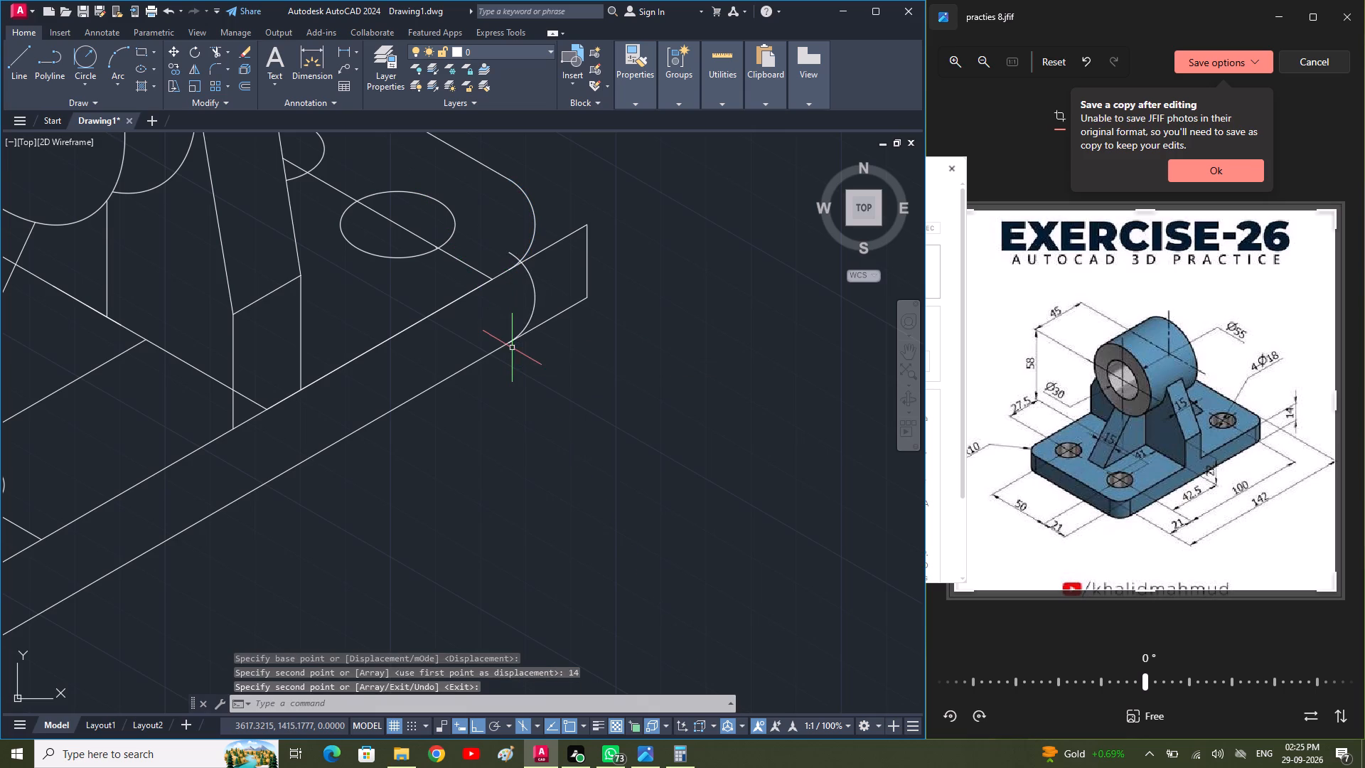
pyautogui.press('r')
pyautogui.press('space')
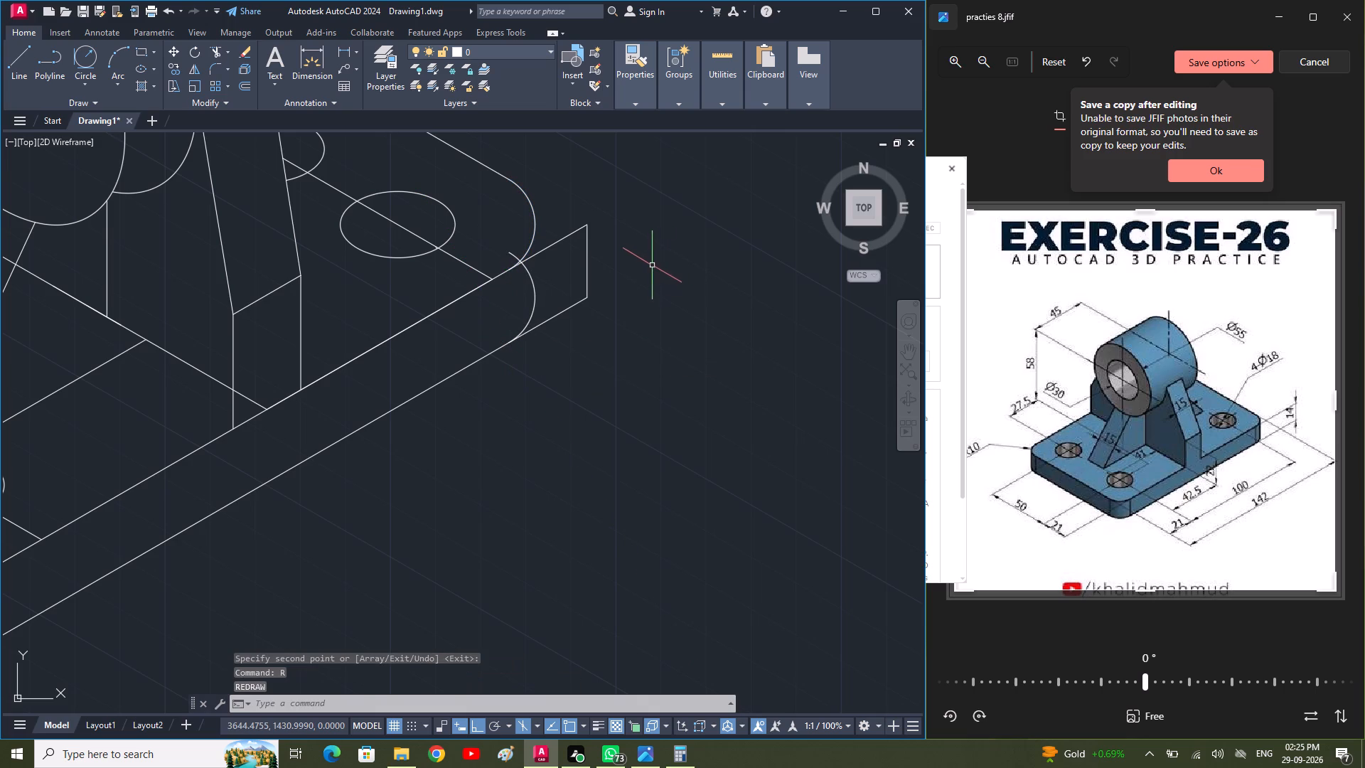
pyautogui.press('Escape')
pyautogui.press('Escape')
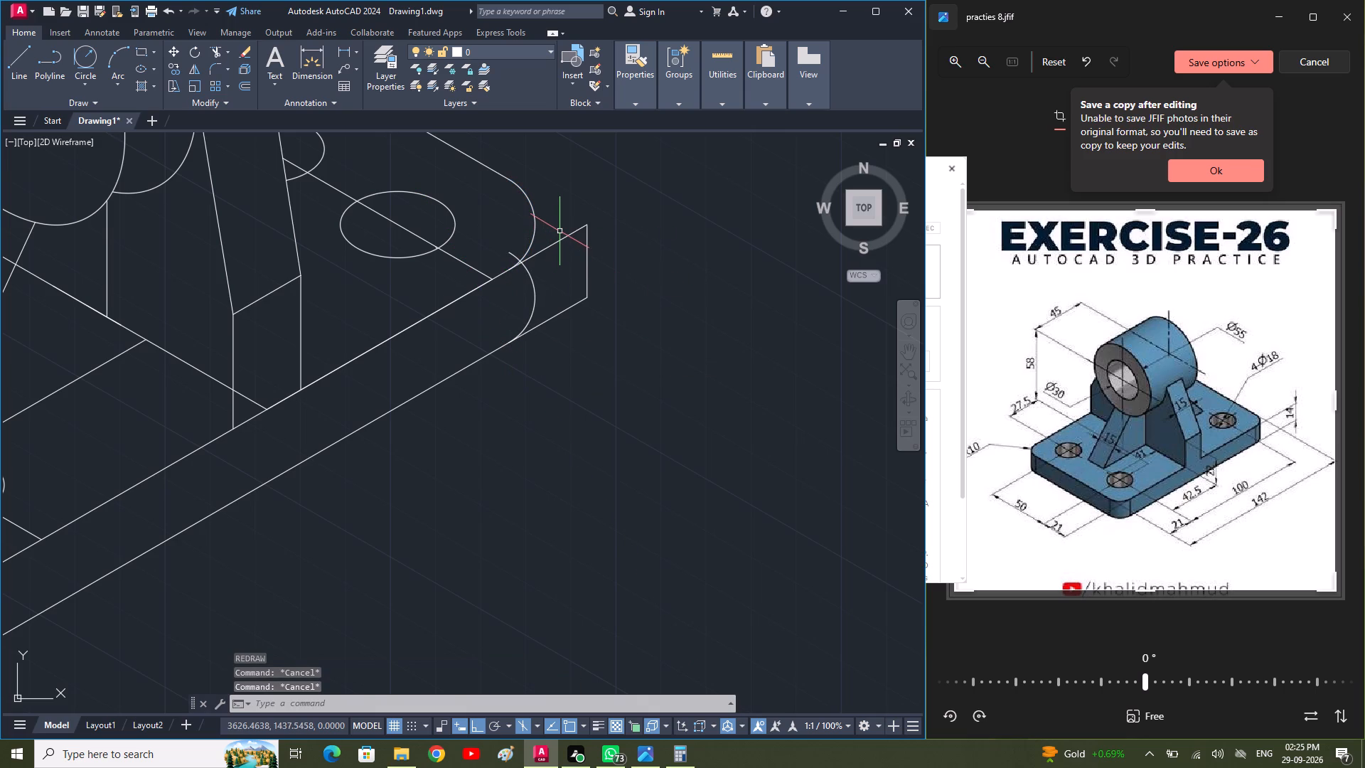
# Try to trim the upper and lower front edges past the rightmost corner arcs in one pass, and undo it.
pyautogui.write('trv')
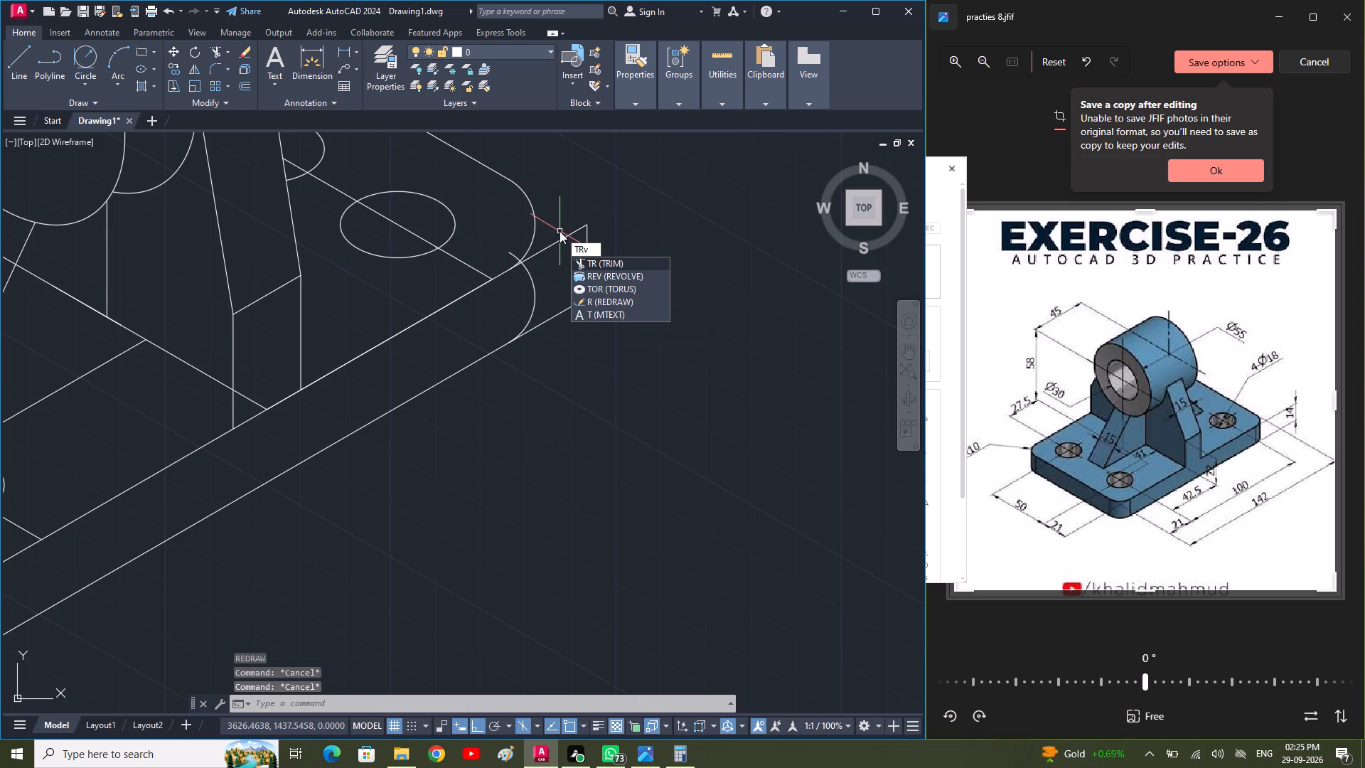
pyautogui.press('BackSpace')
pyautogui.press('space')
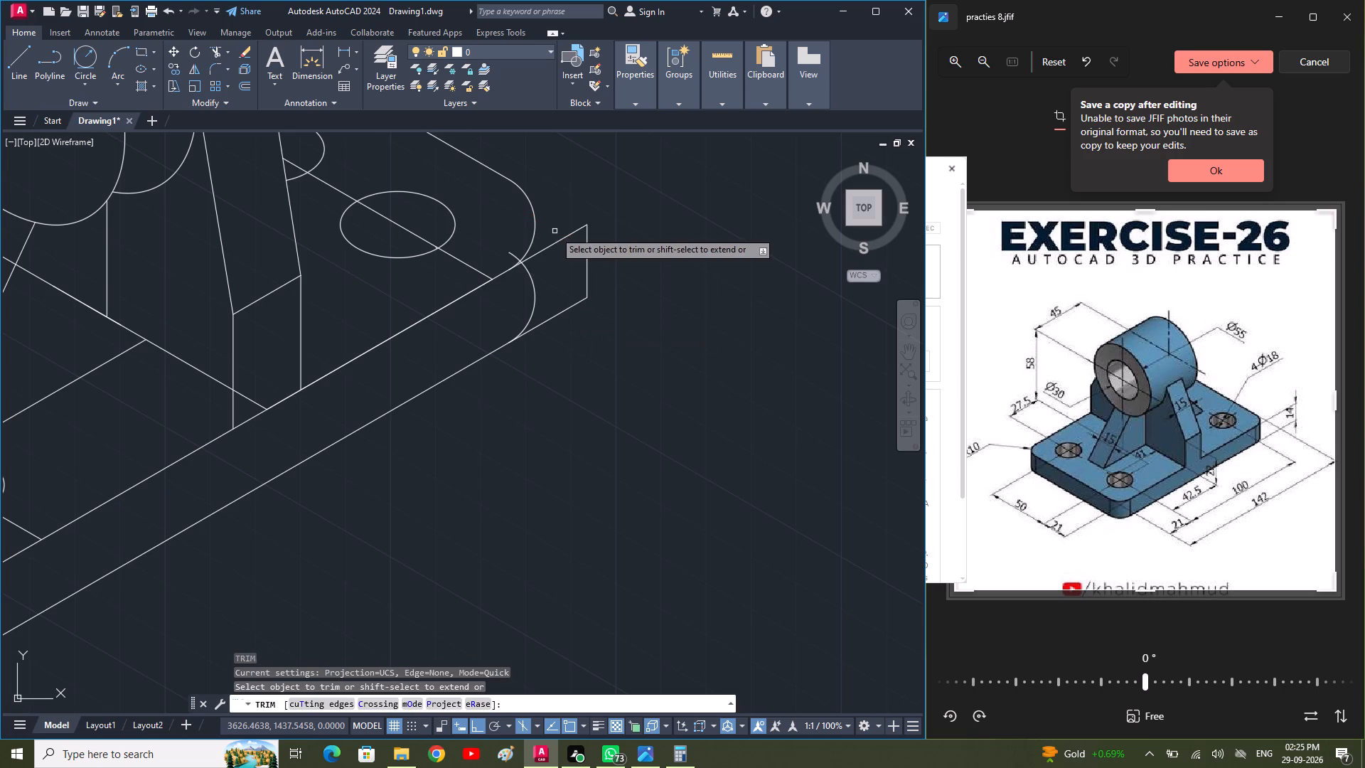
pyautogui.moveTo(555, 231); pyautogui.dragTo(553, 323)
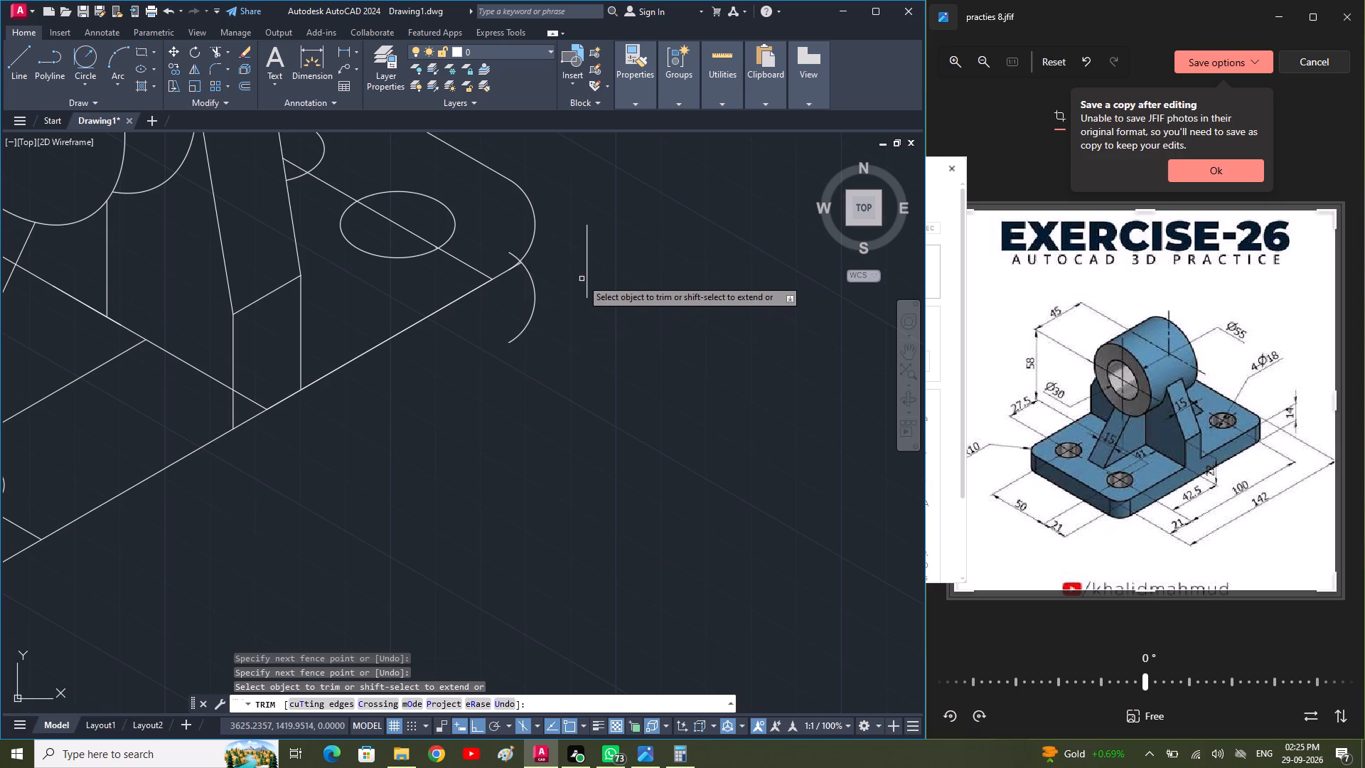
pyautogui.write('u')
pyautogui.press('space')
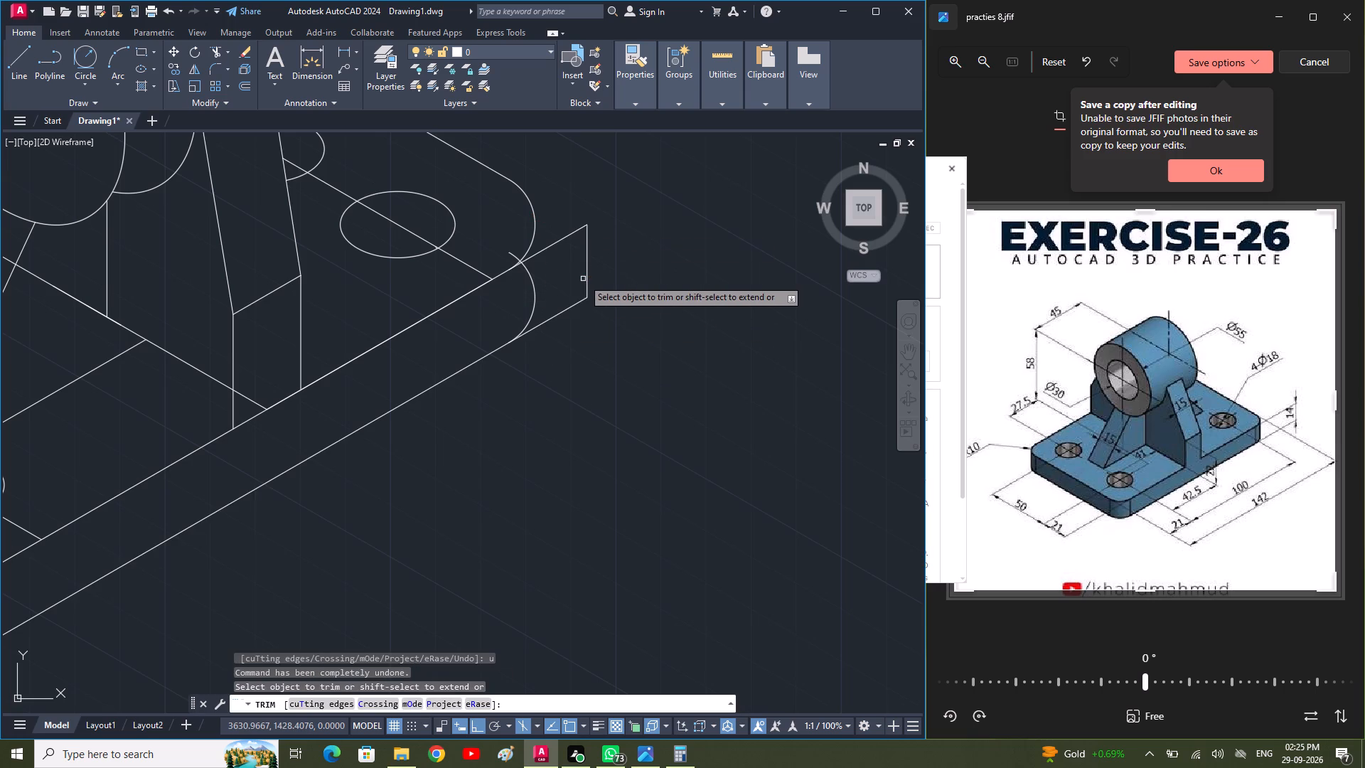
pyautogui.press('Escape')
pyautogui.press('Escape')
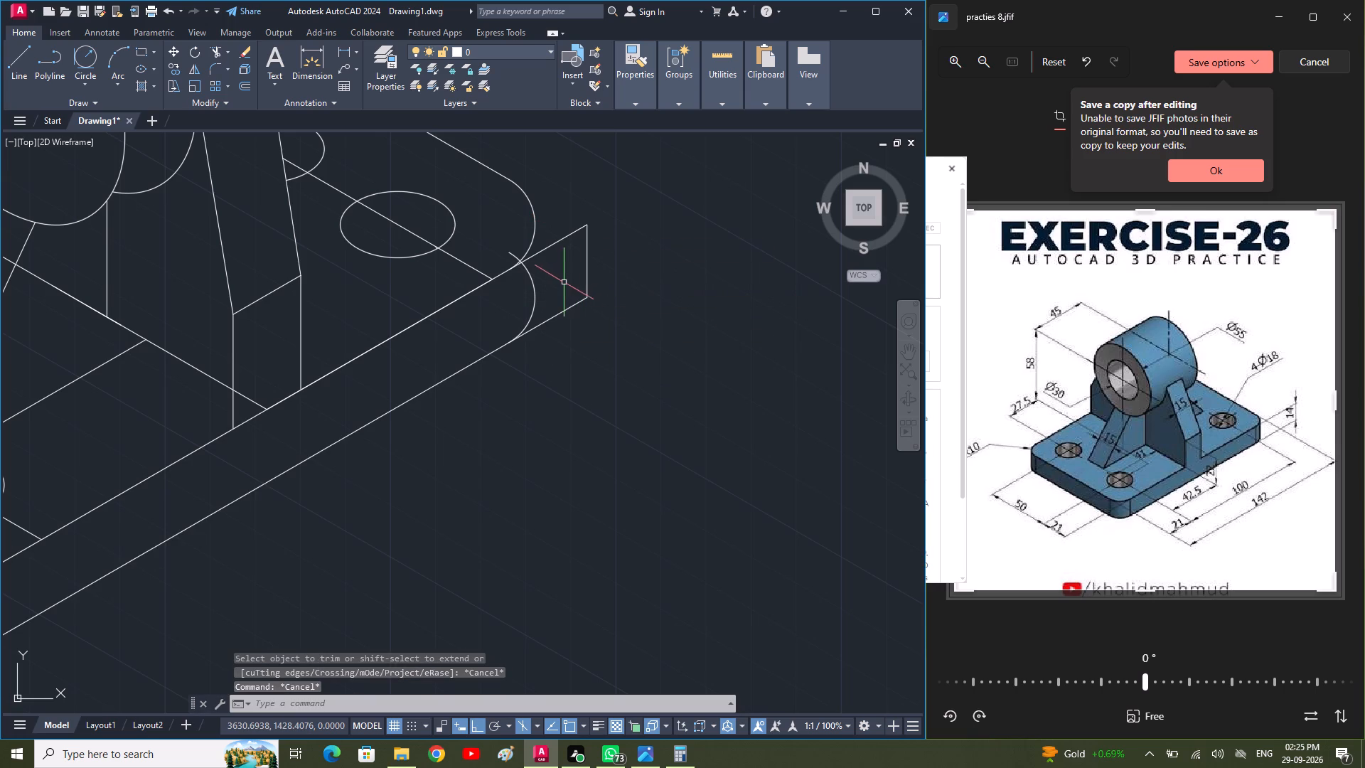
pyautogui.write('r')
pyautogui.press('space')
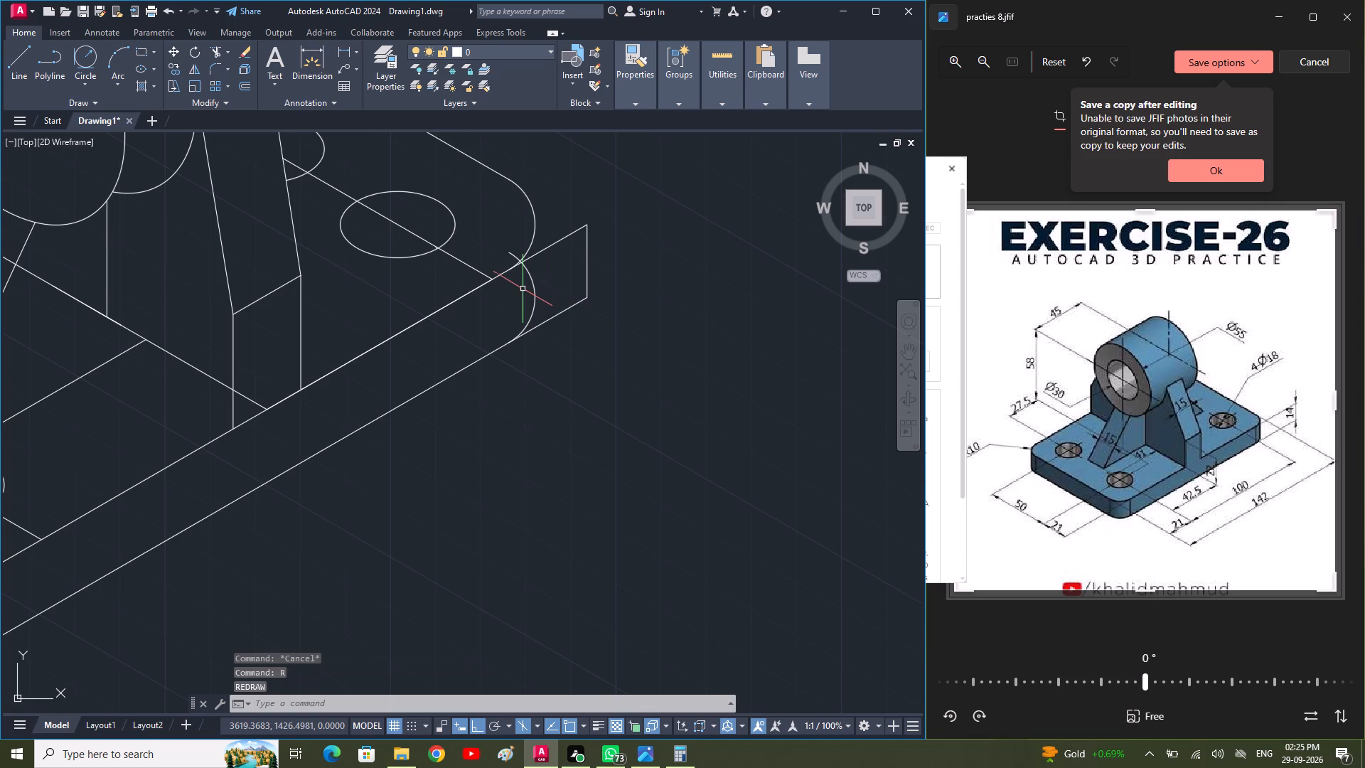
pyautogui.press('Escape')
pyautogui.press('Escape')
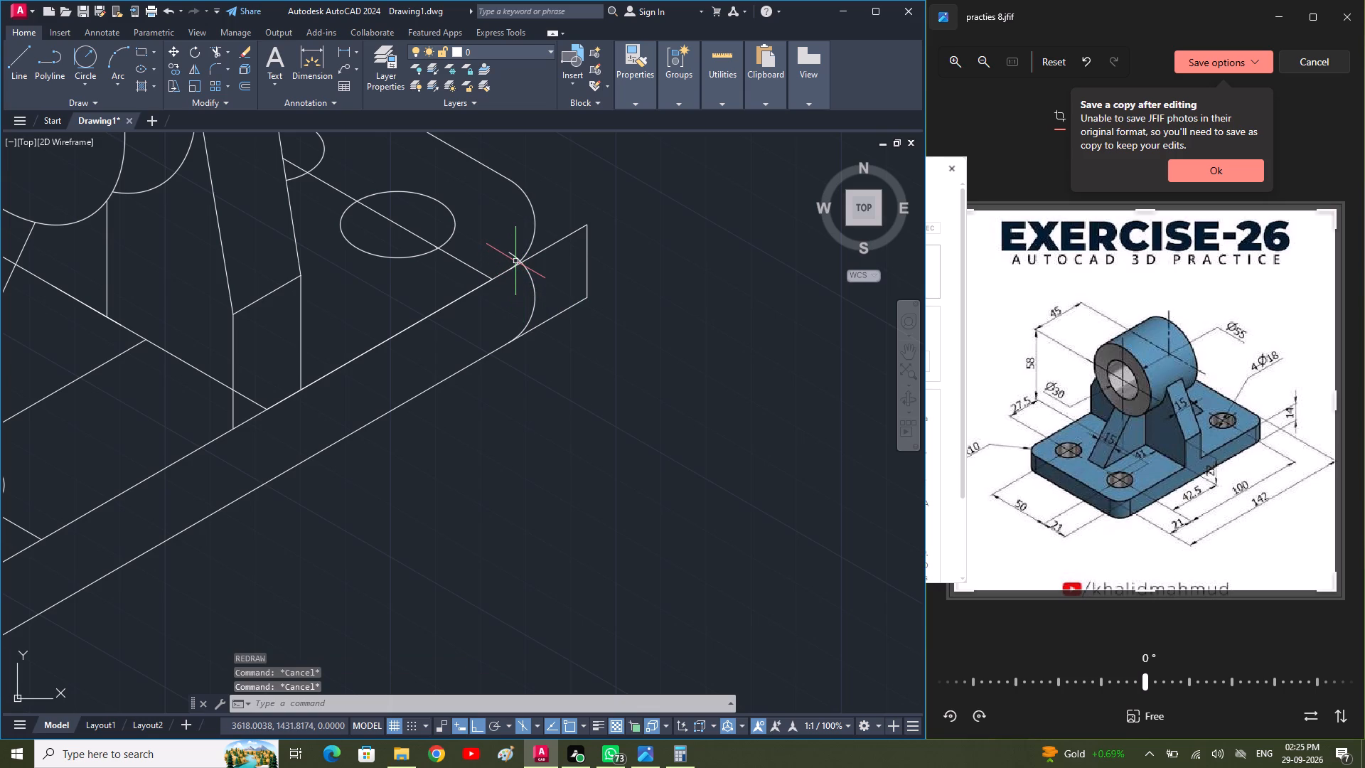
# Trim the copied arc above the front edge, the top front edge past the upper arc, and the old vertical corner edge.
pyautogui.write('tr')
pyautogui.press('space')
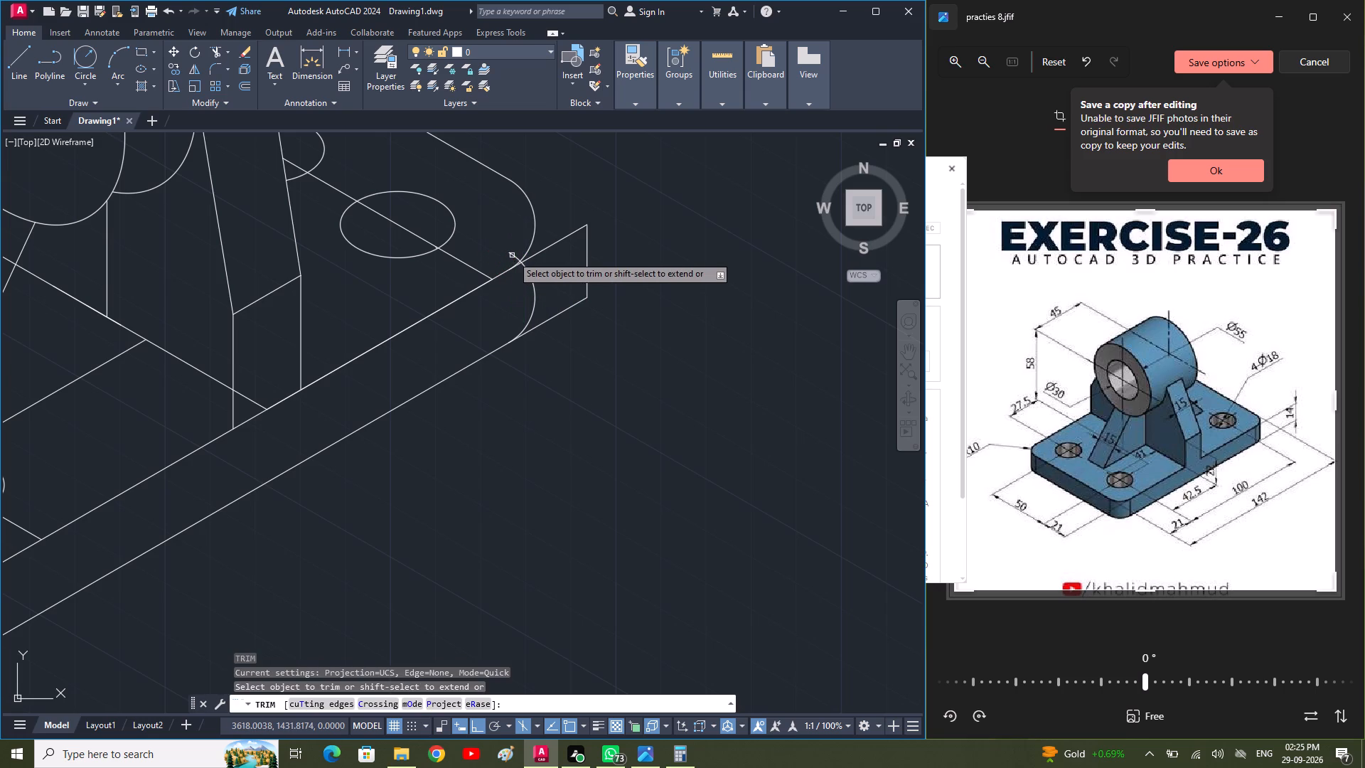
pyautogui.click(512, 255)
pyautogui.click(562, 236)
pyautogui.click(587, 244)
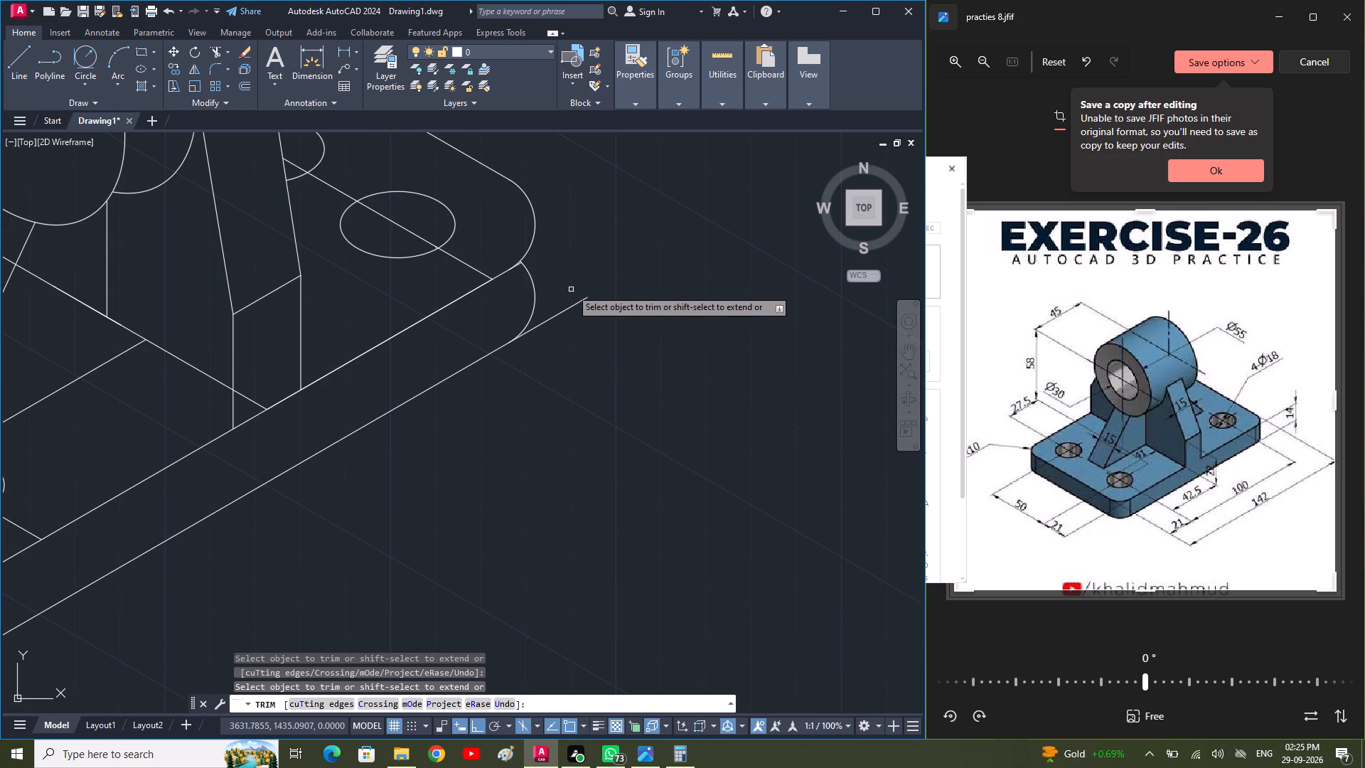
pyautogui.press('Escape')
pyautogui.press('Escape')
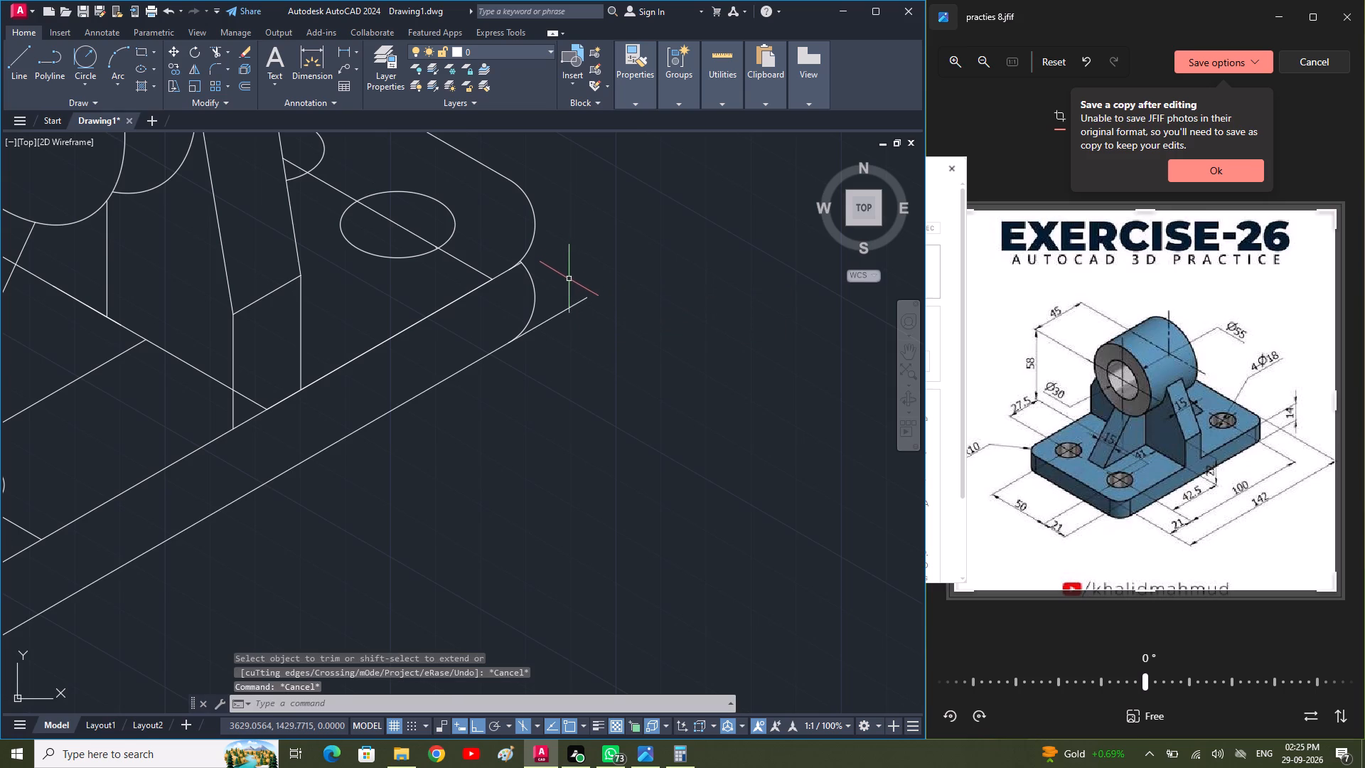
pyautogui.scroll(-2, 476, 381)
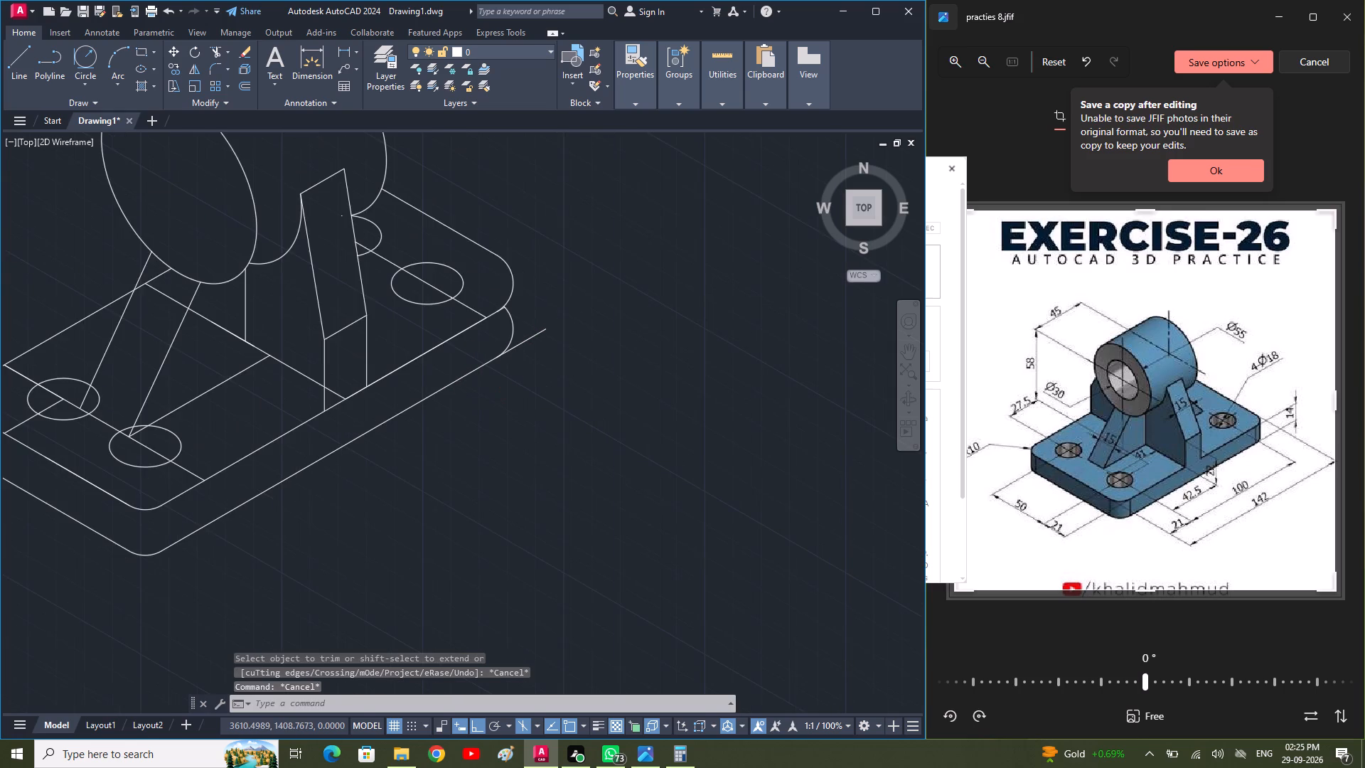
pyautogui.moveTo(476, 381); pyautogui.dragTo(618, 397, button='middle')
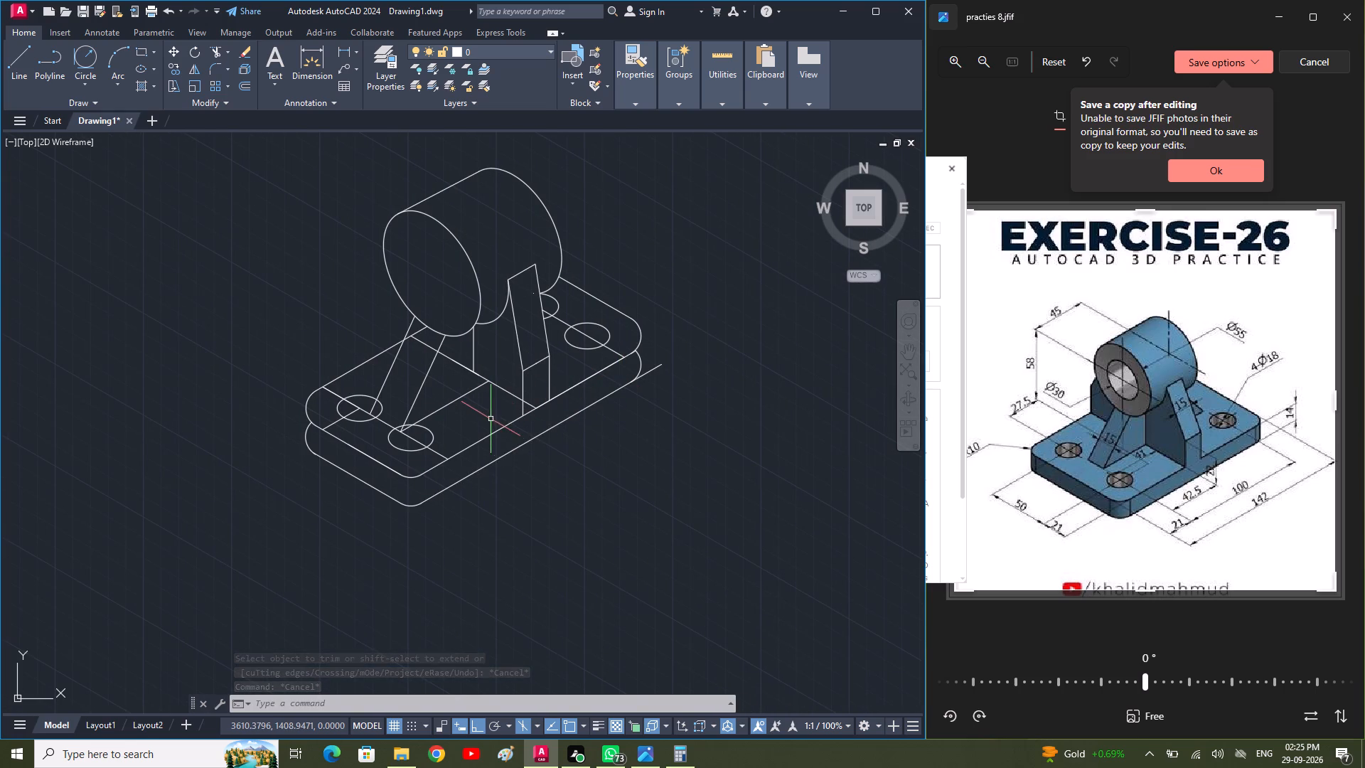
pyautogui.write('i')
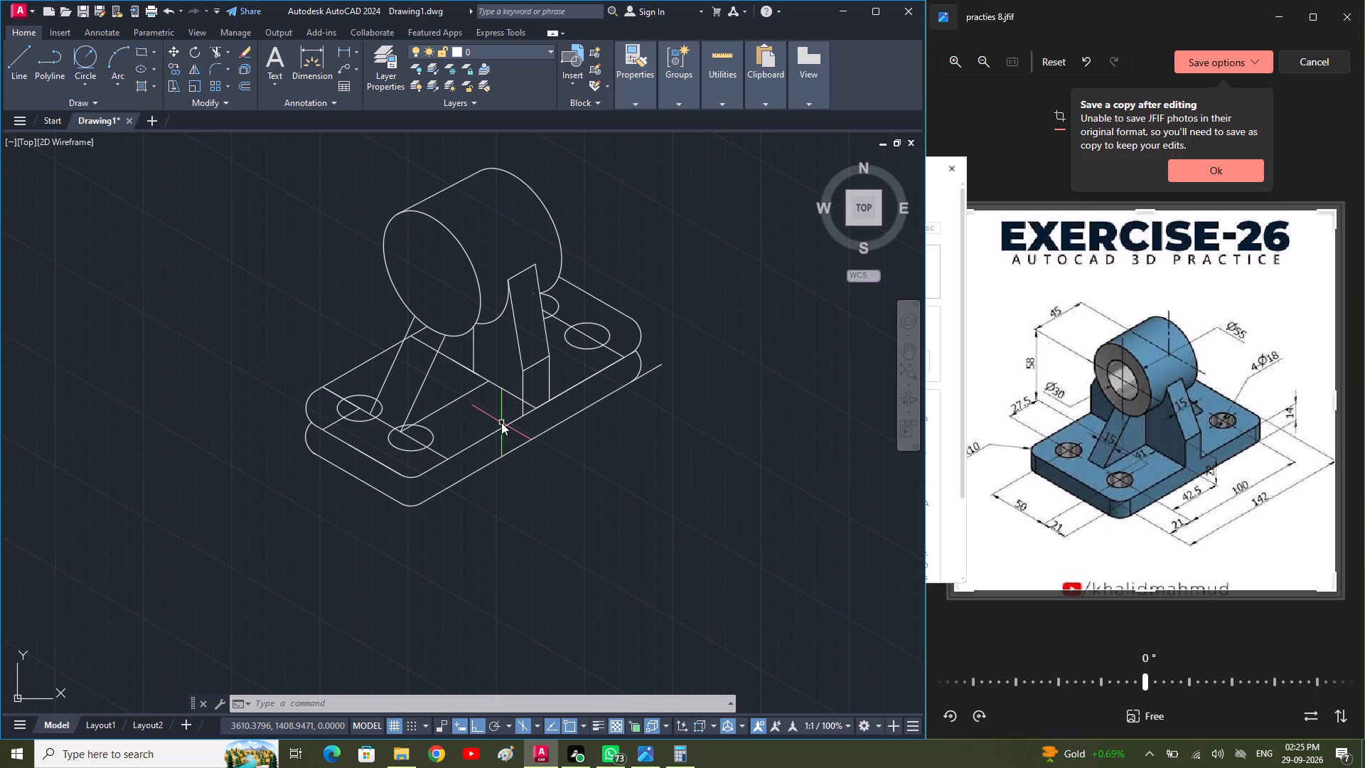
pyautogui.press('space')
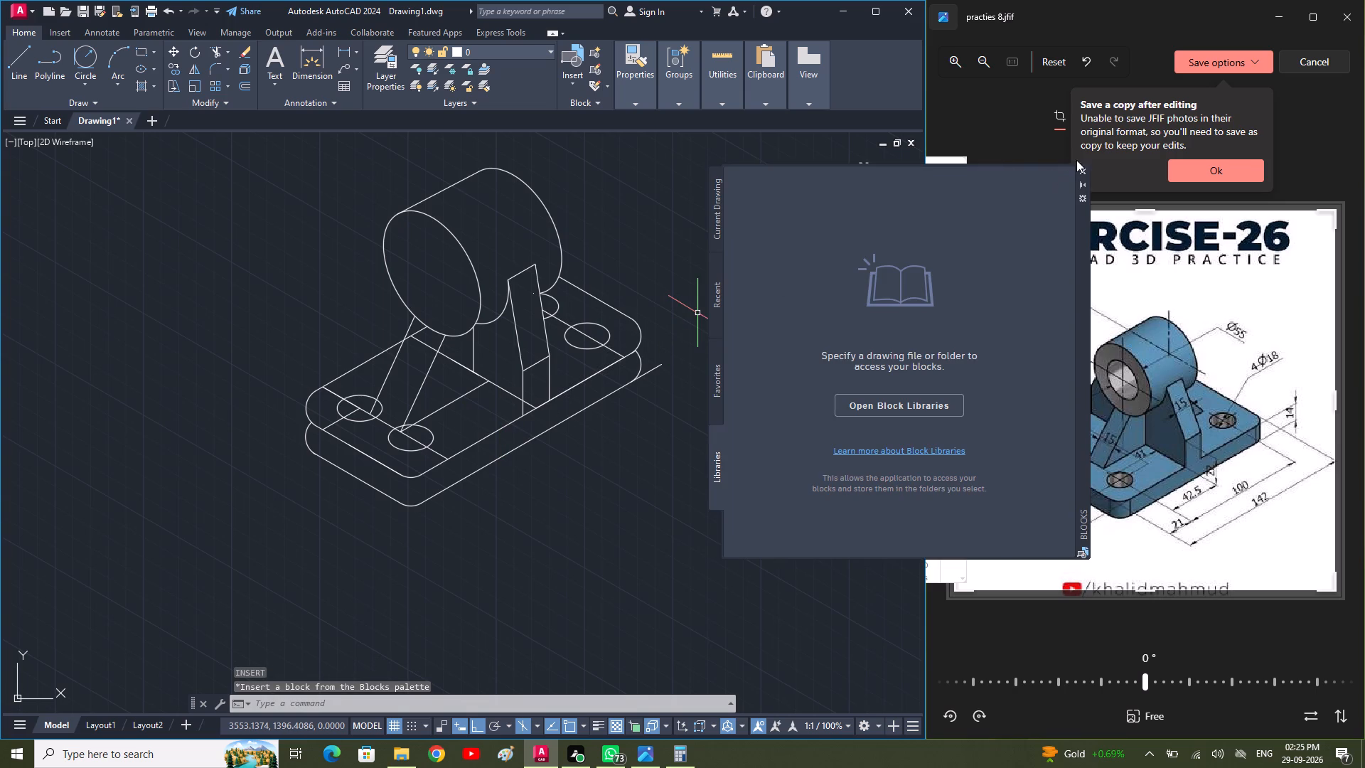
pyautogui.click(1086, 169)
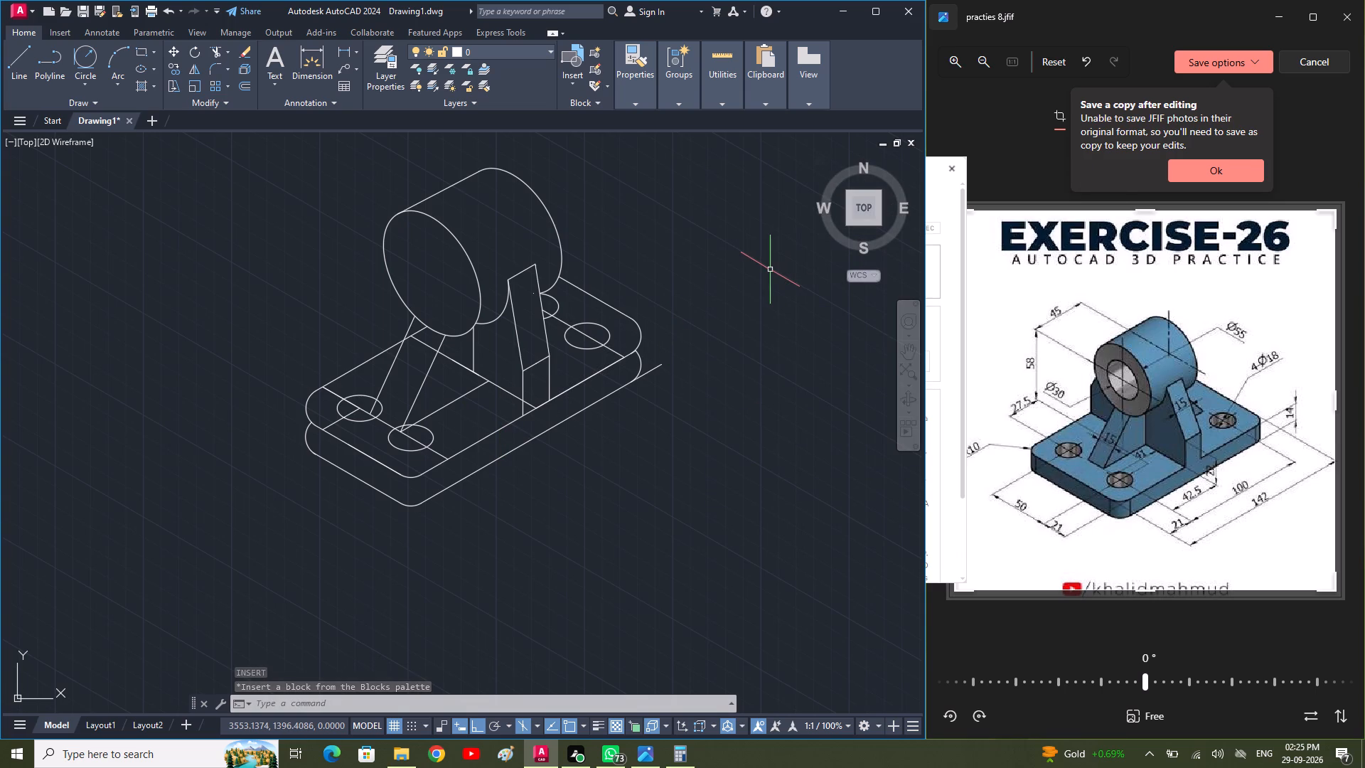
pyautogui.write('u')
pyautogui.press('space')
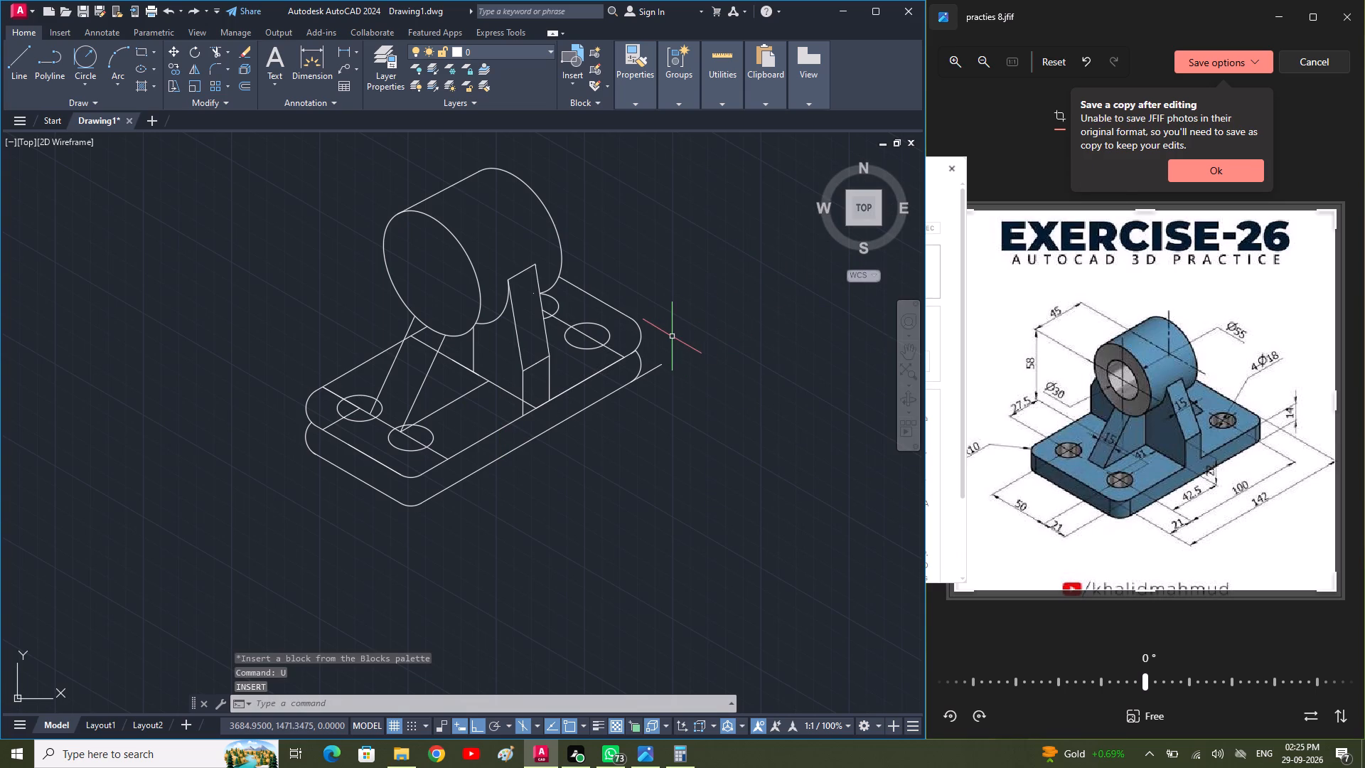
# Draw a vertical line about 26 mm down from the midpoint of the rightmost top corner arc, past the bottom edge.
pyautogui.write('l')
pyautogui.press('space')
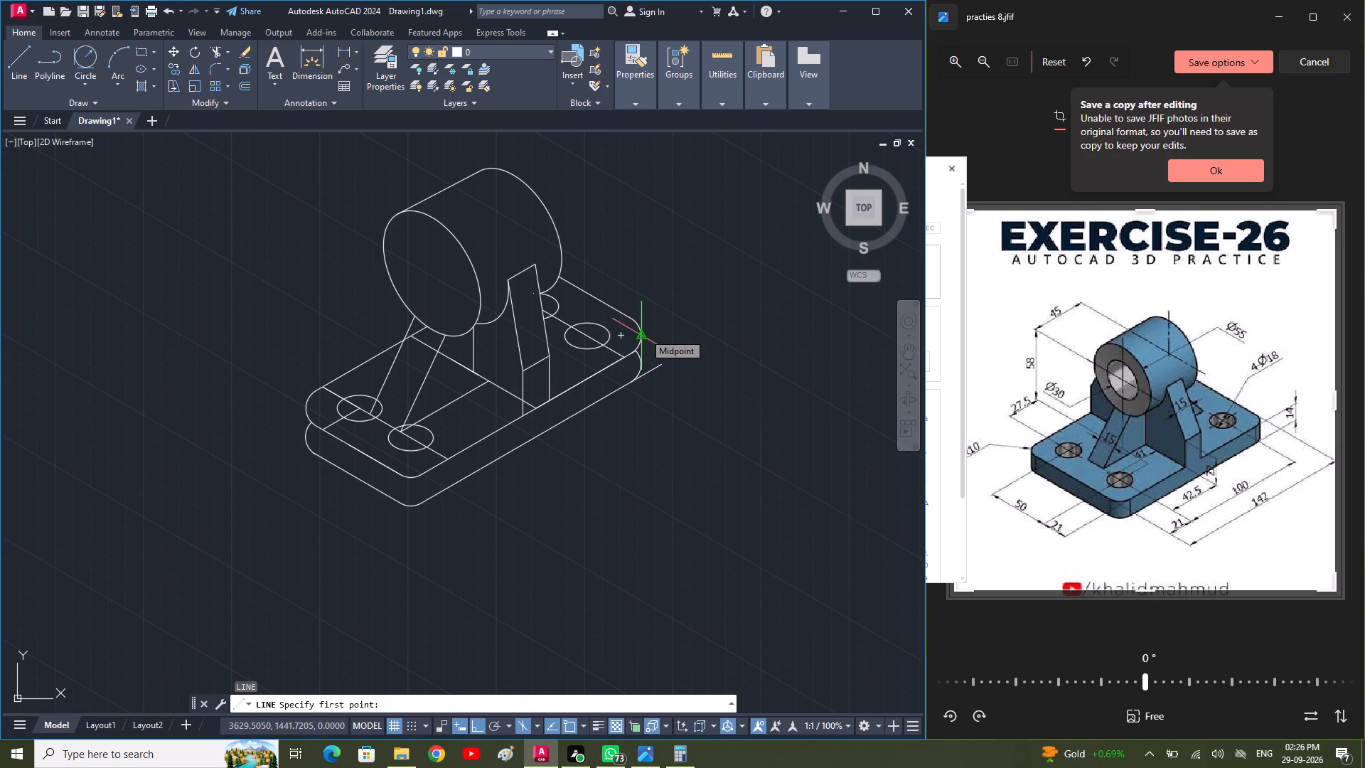
pyautogui.click(644, 333)
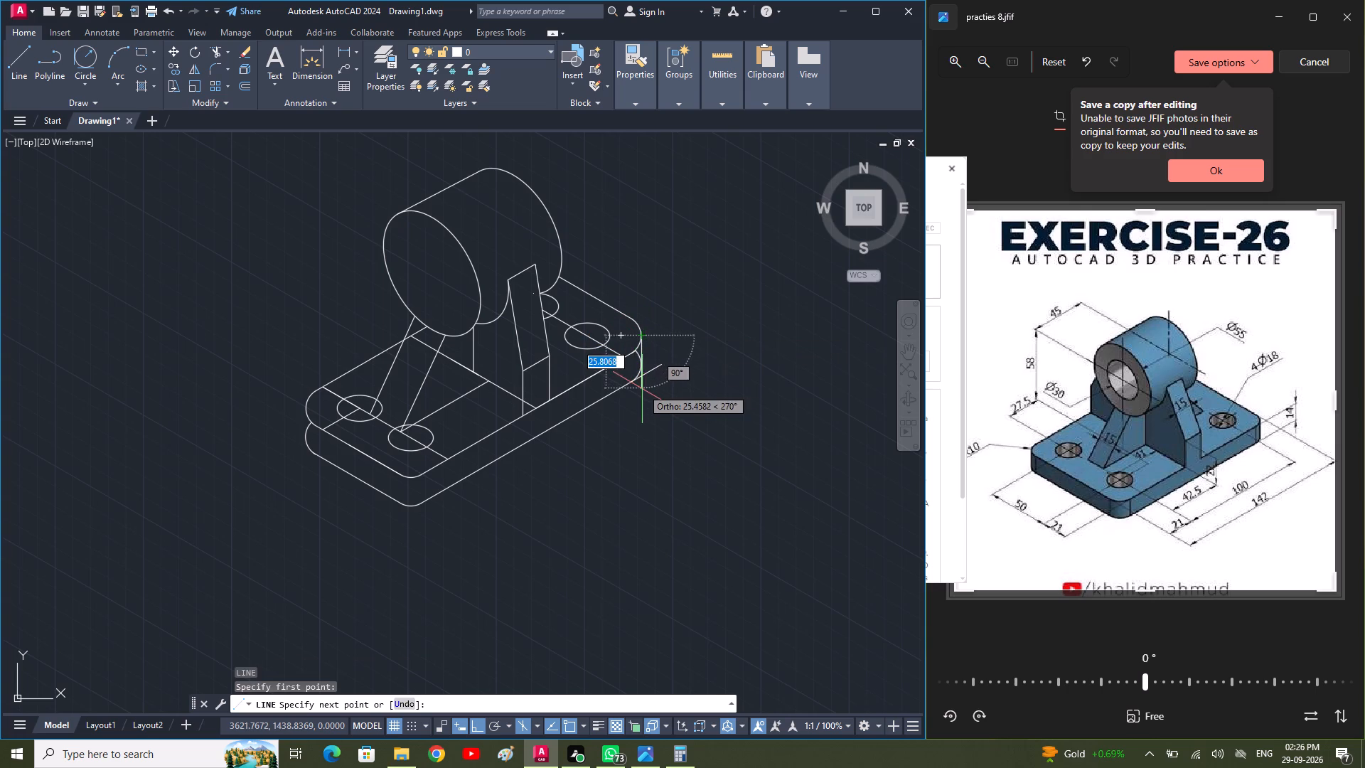
pyautogui.click(643, 389)
pyautogui.press('space')
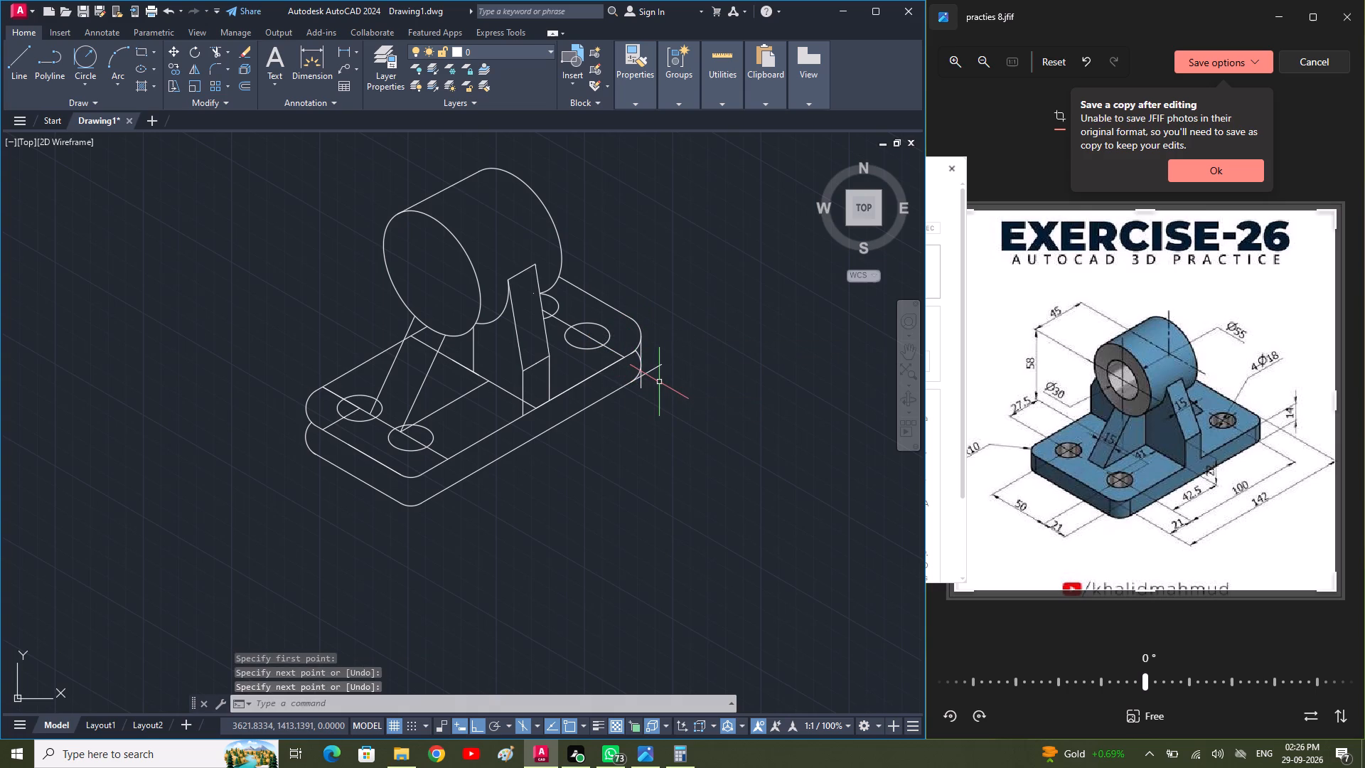
# Trim the vertical line's overhang below the bottom edge and the copied lower arc at the base plate's rightmost corner.
pyautogui.write('tr')
pyautogui.press('space')
pyautogui.click(648, 375)
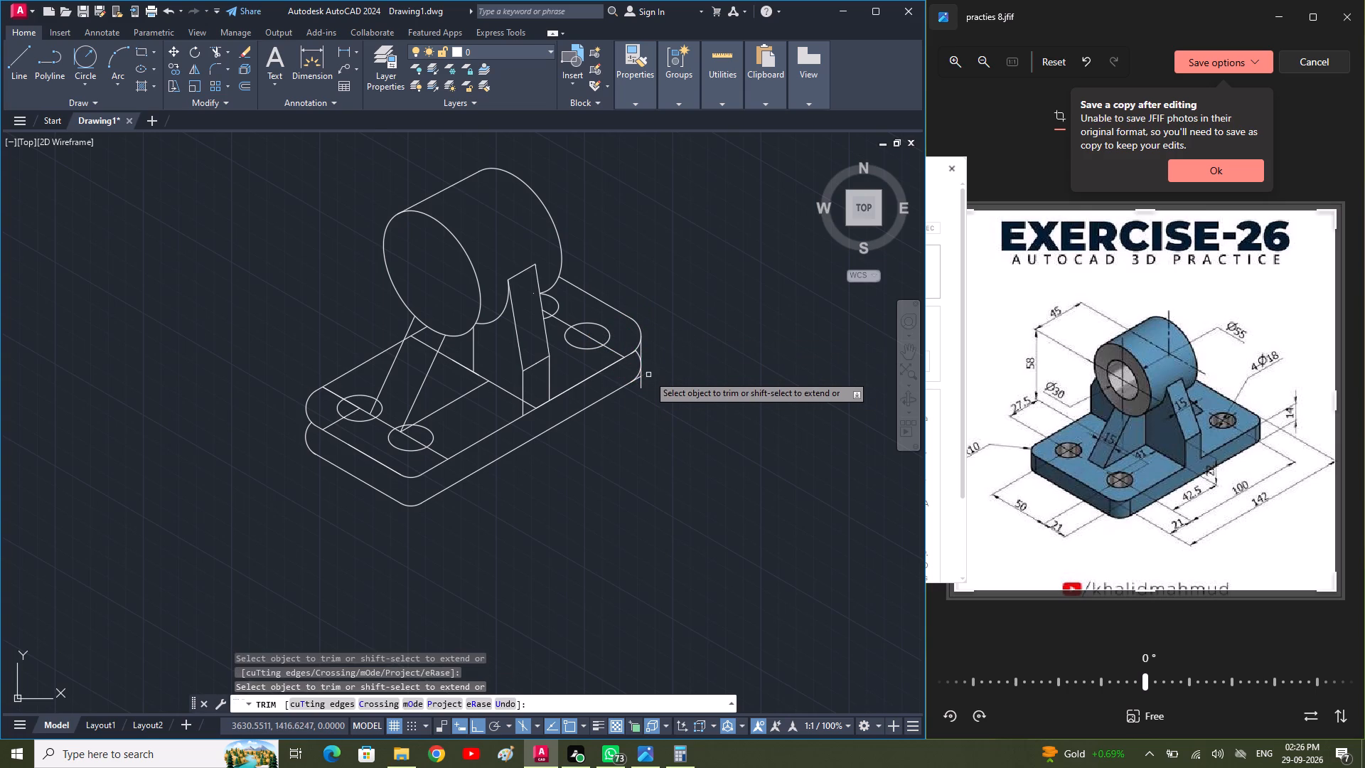
pyautogui.scroll(2, 648, 375)
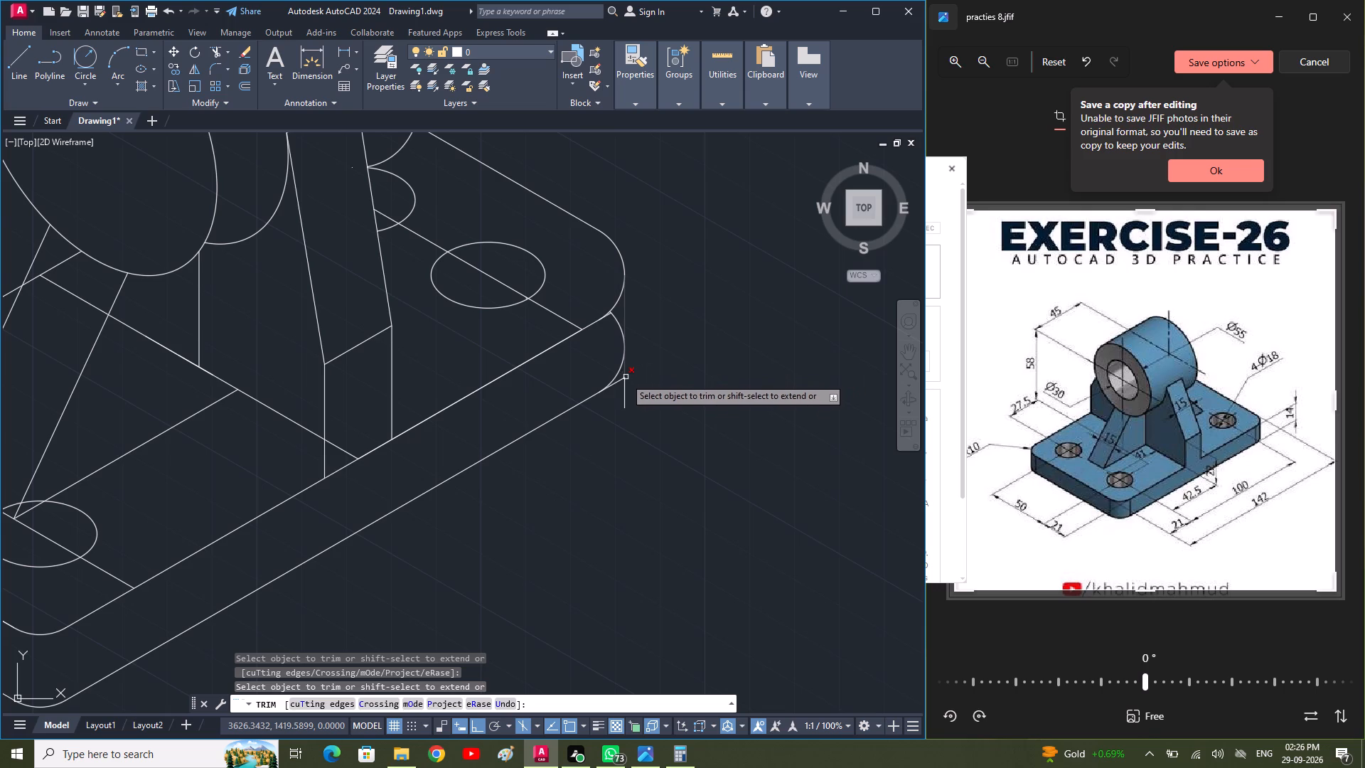
pyautogui.click(625, 389)
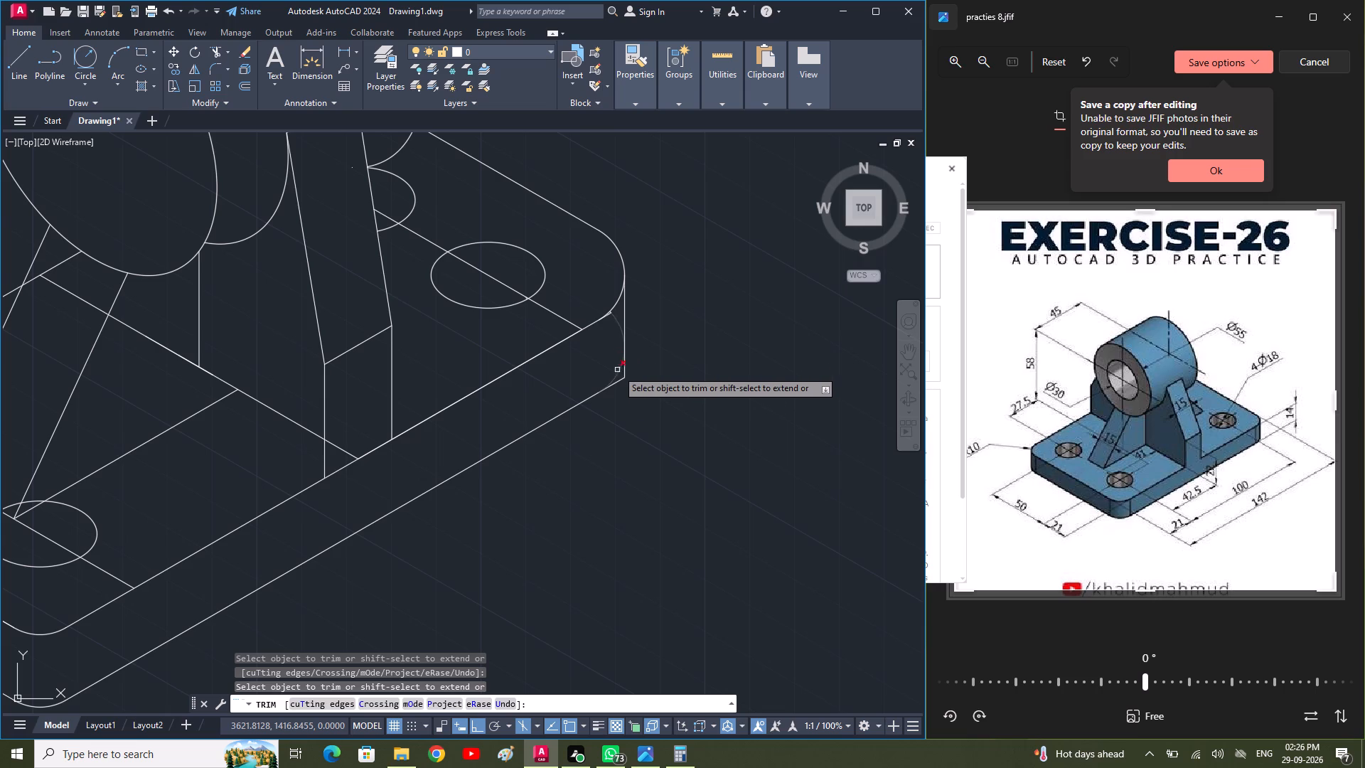
pyautogui.click(620, 324)
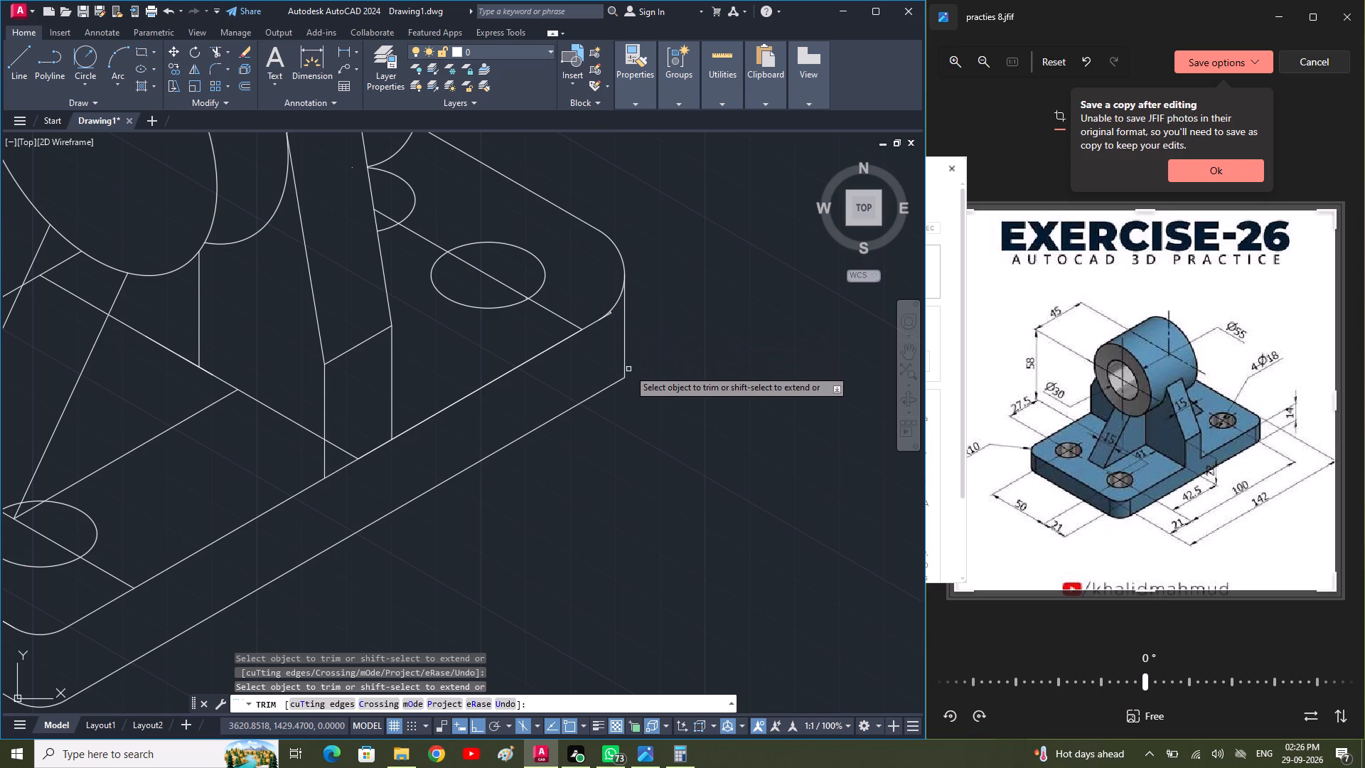
pyautogui.scroll(1, 618, 348)
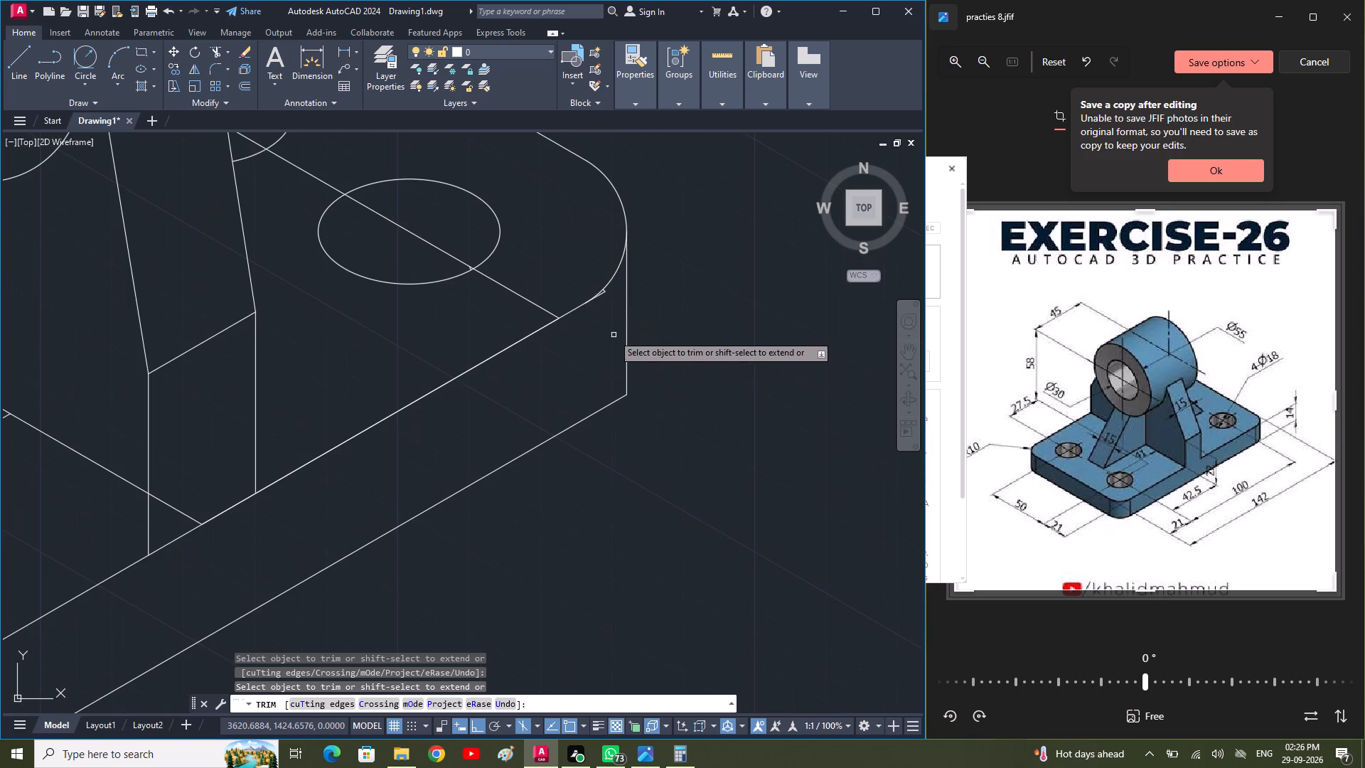
pyautogui.click(604, 297)
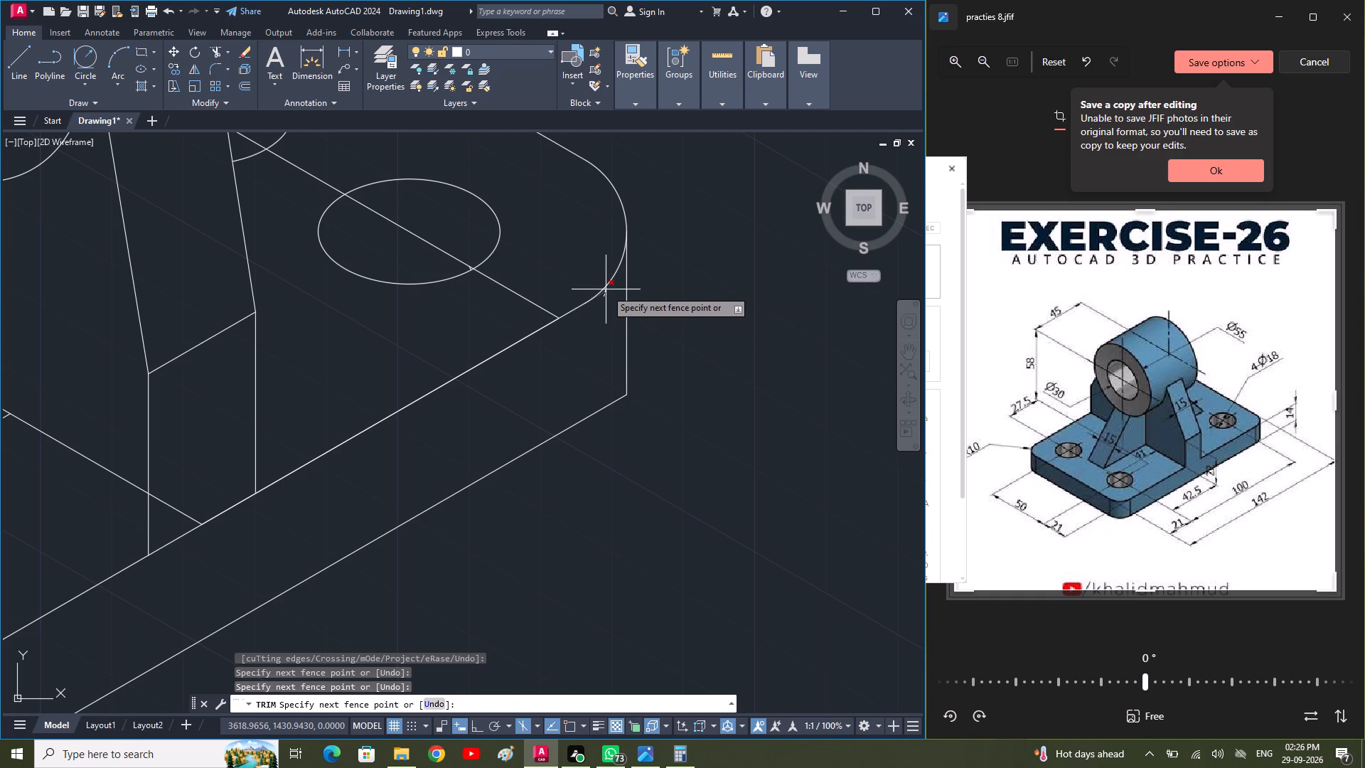
pyautogui.click(606, 289)
pyautogui.scroll(-2, 616, 315)
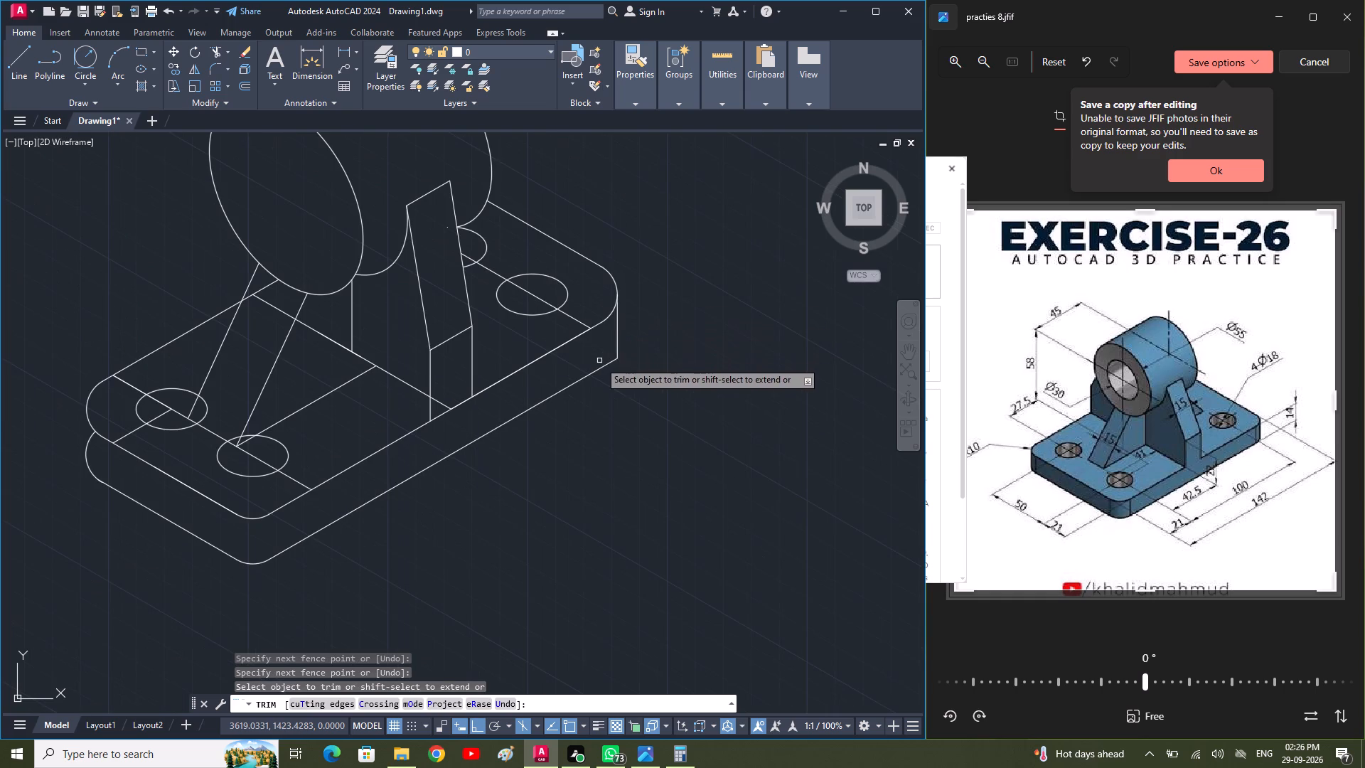
# Trim the crosswise line on the plate's top inside the front rib's foot and beneath the cylinder, plus the vertical line under the cylinder.
pyautogui.click(445, 407)
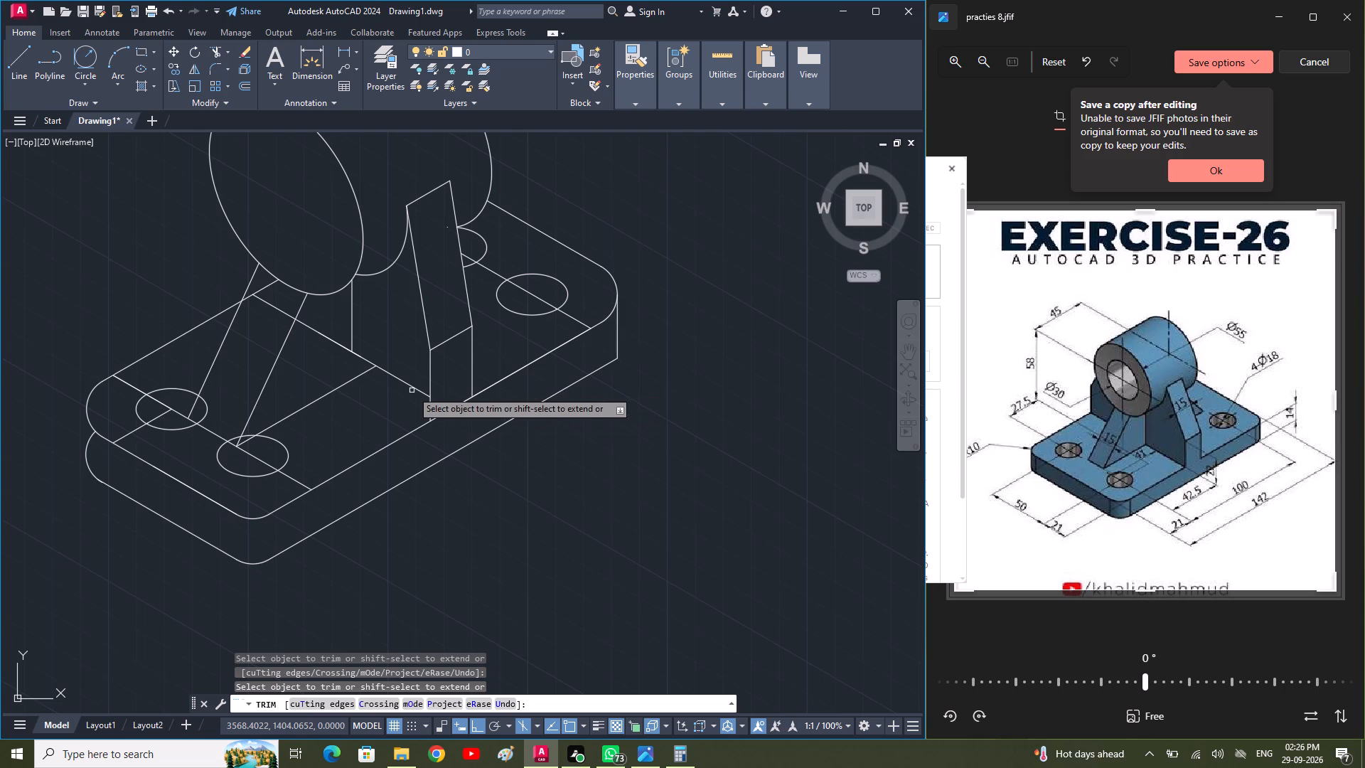
pyautogui.click(353, 321)
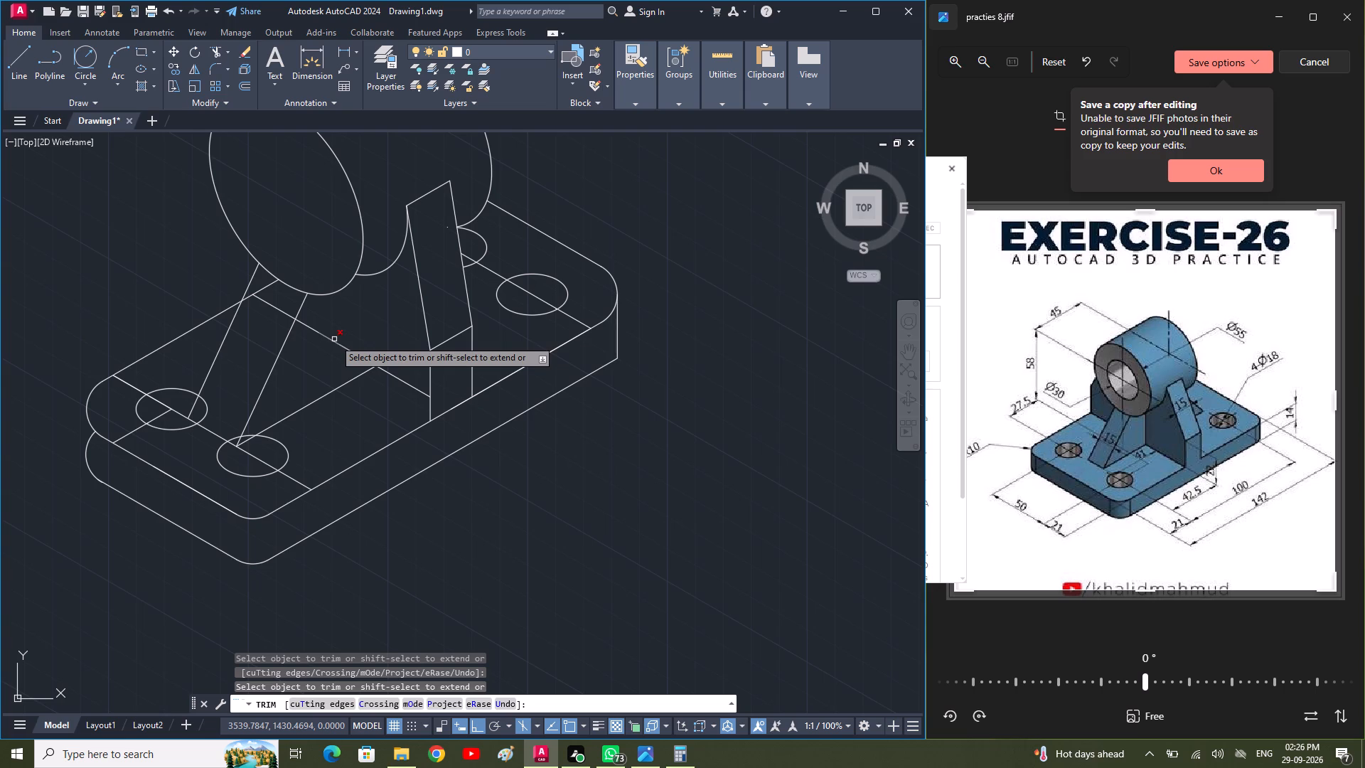
pyautogui.click(345, 349)
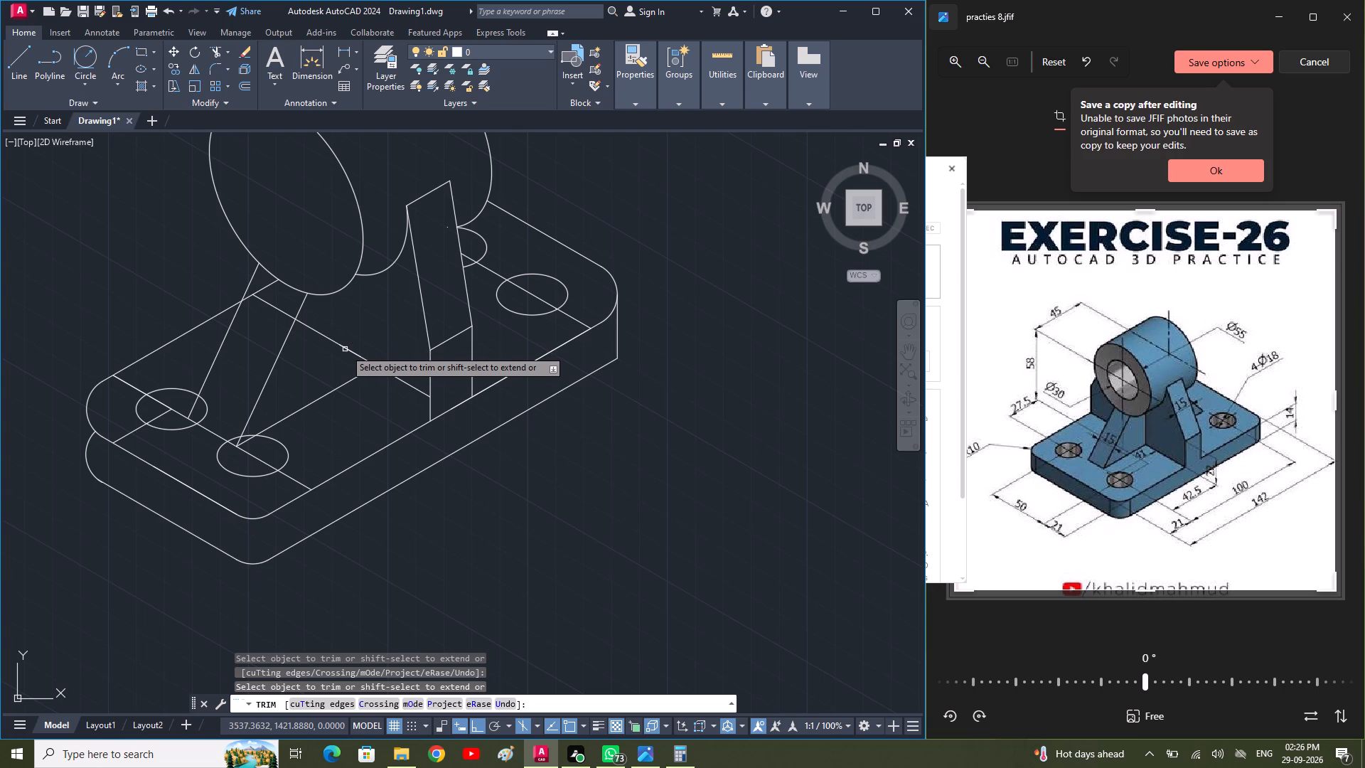
pyautogui.click(346, 349)
pyautogui.click(346, 349)
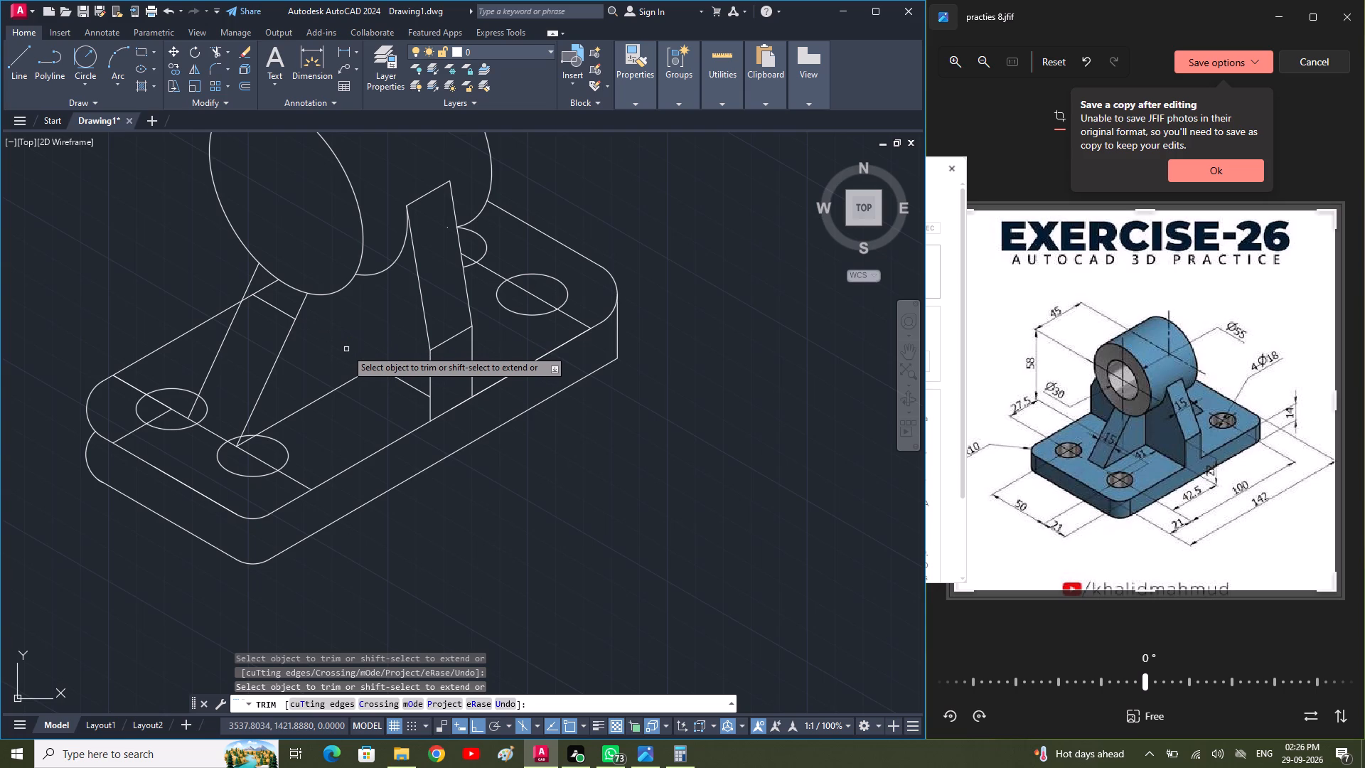
pyautogui.click(282, 309)
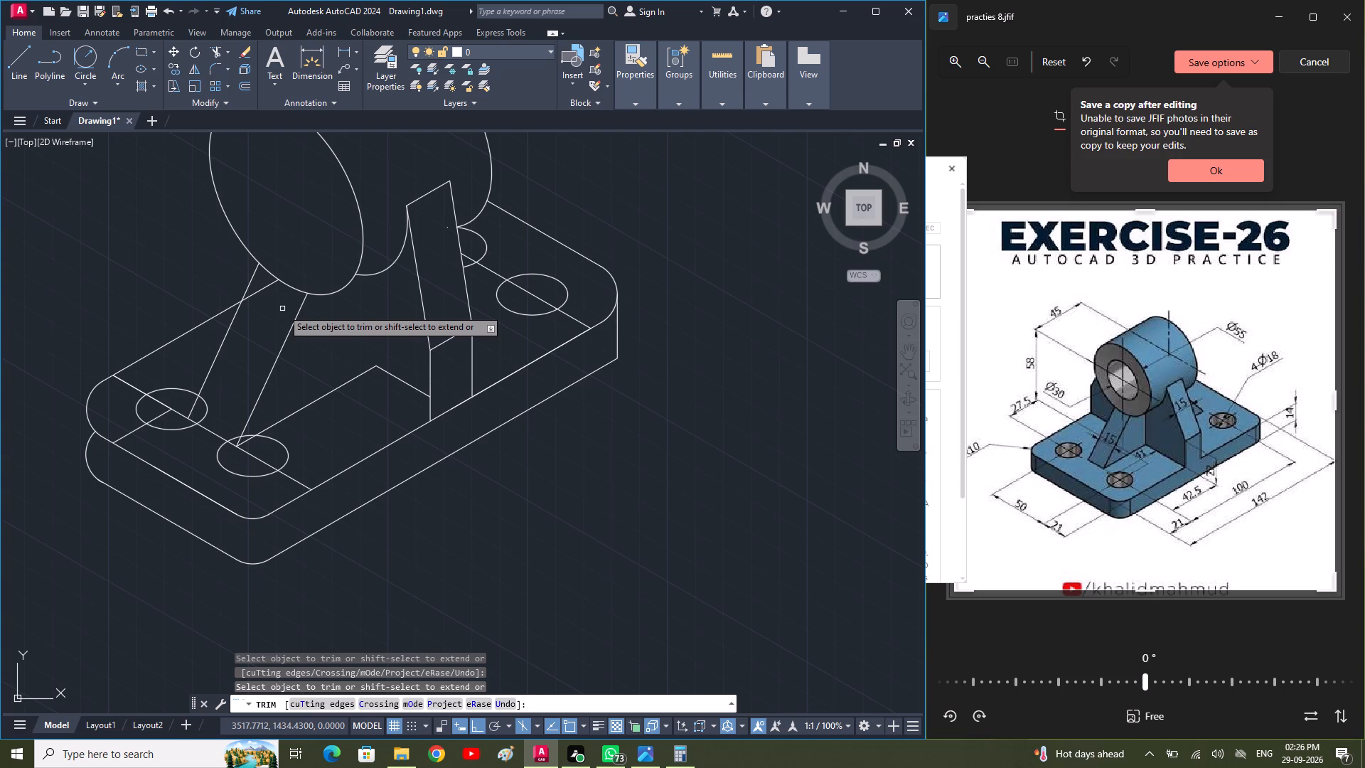
pyautogui.press('Escape')
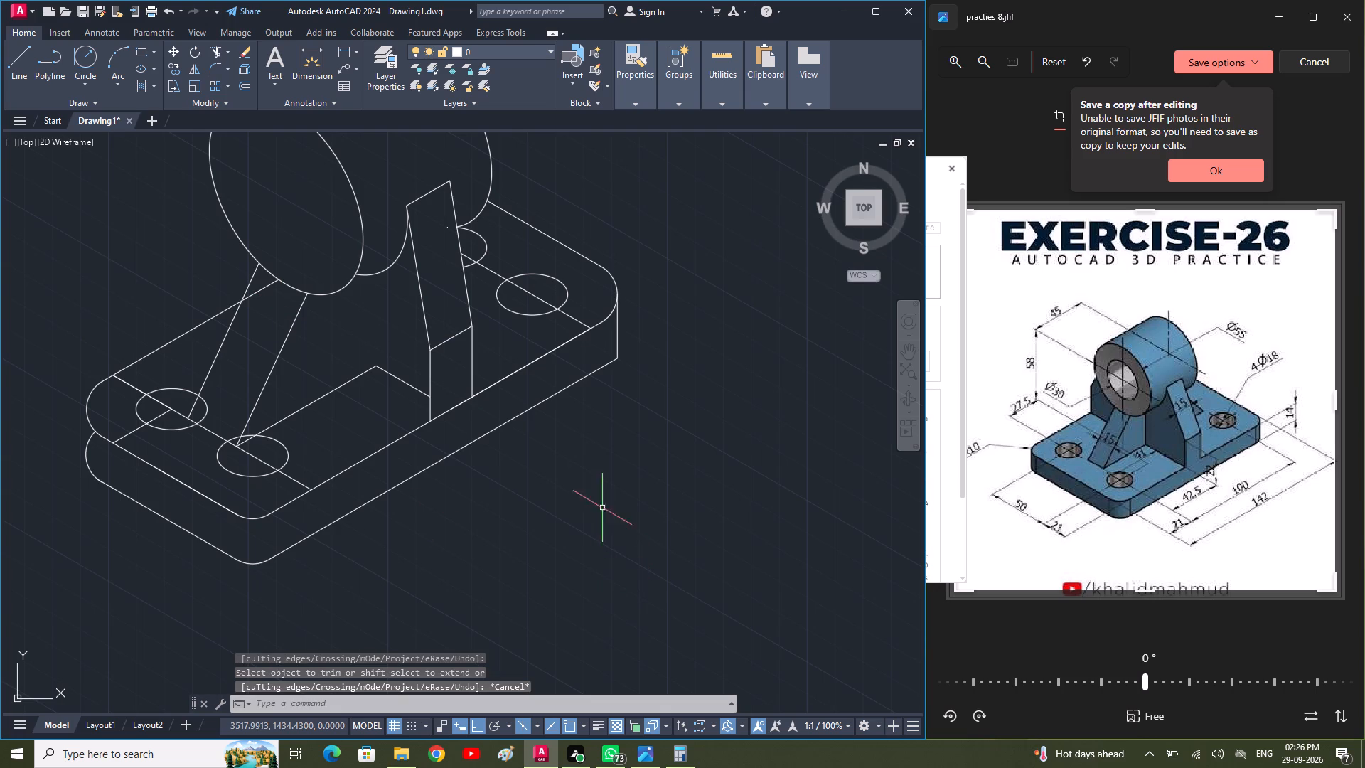
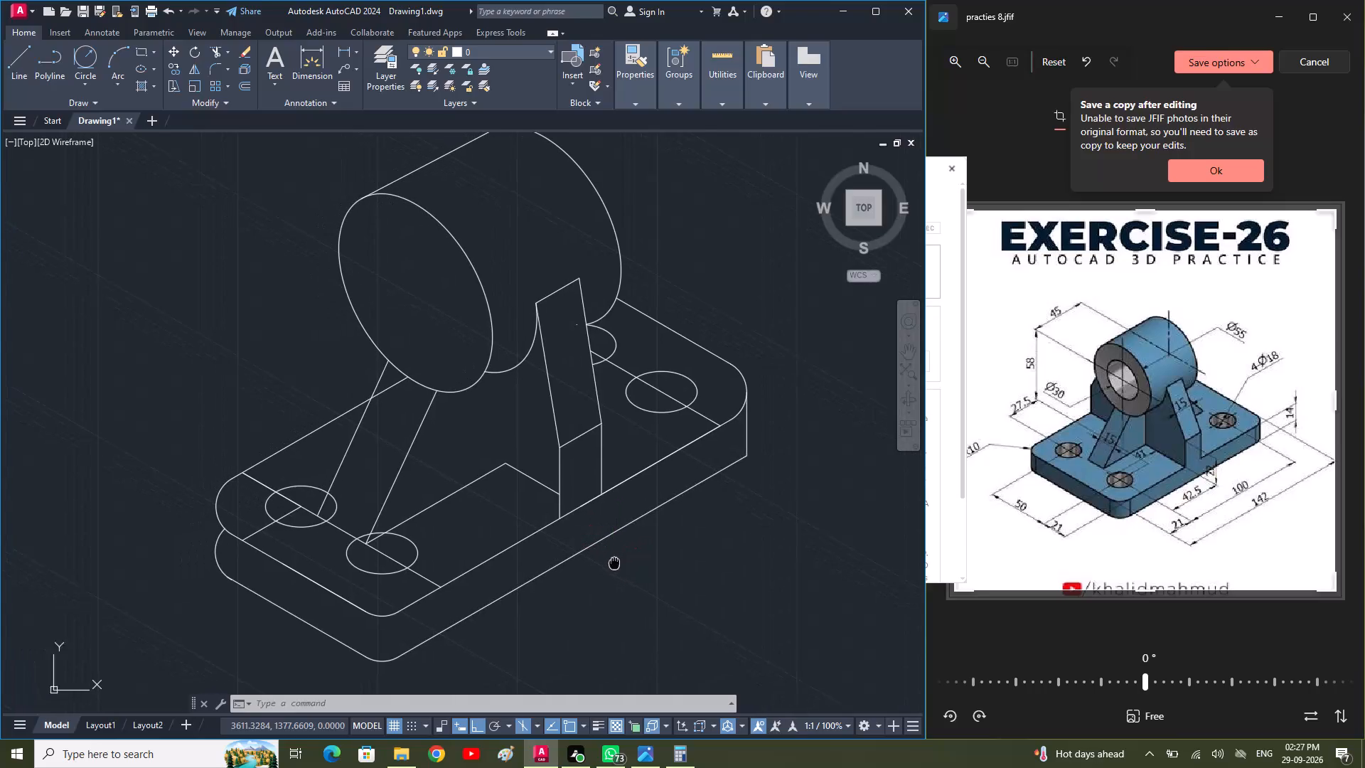
# Trim the piece of the base plate's rear top edge running between the slanted rib's two side lines below the cylinder.
pyautogui.write('r')
pyautogui.press('space')
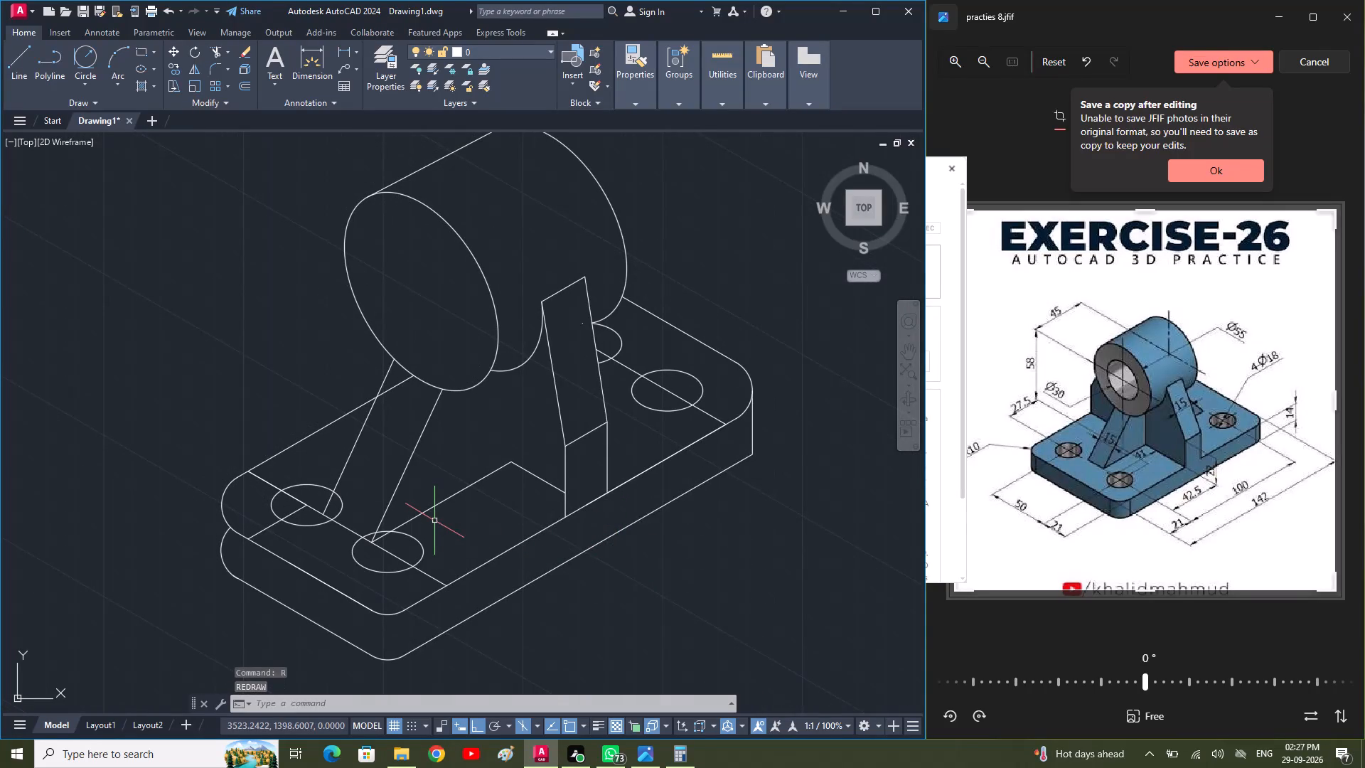
pyautogui.press('Escape')
pyautogui.write('tr')
pyautogui.press('space')
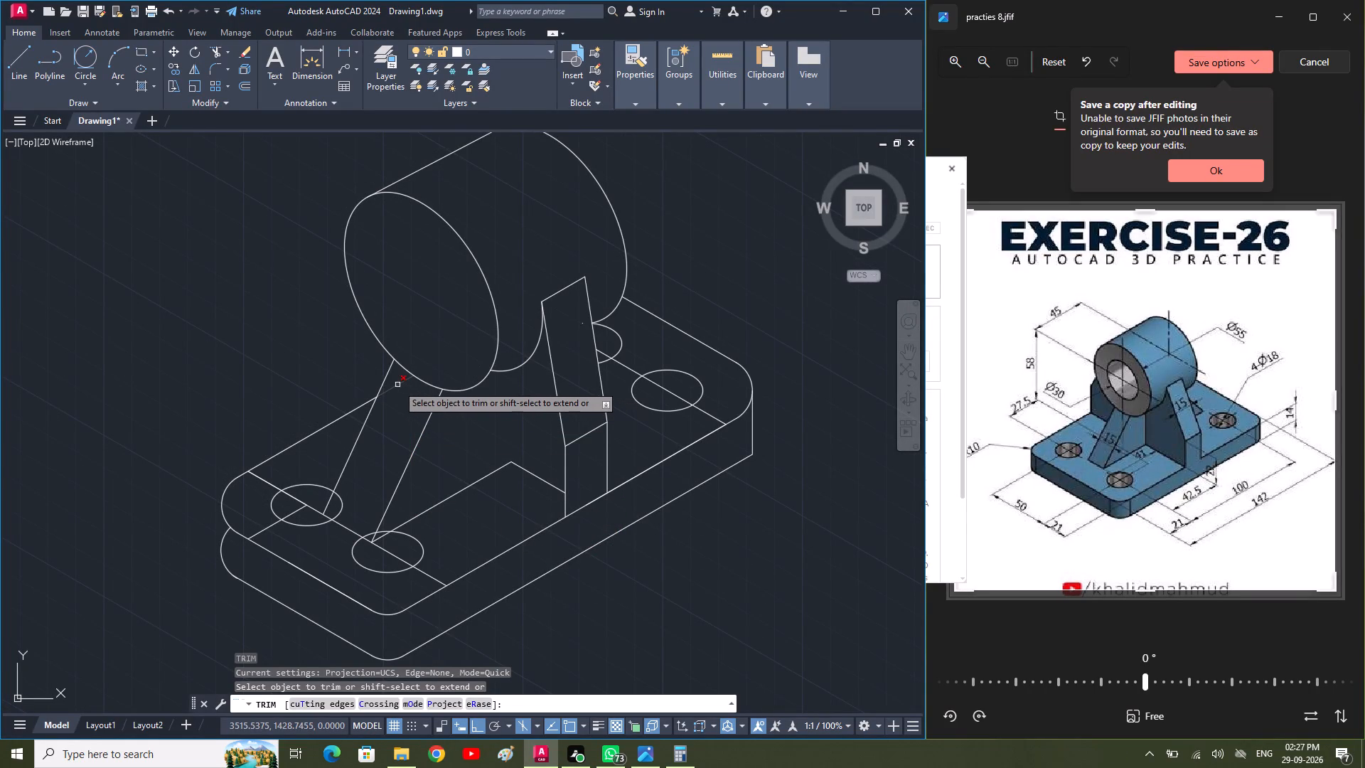
pyautogui.click(397, 385)
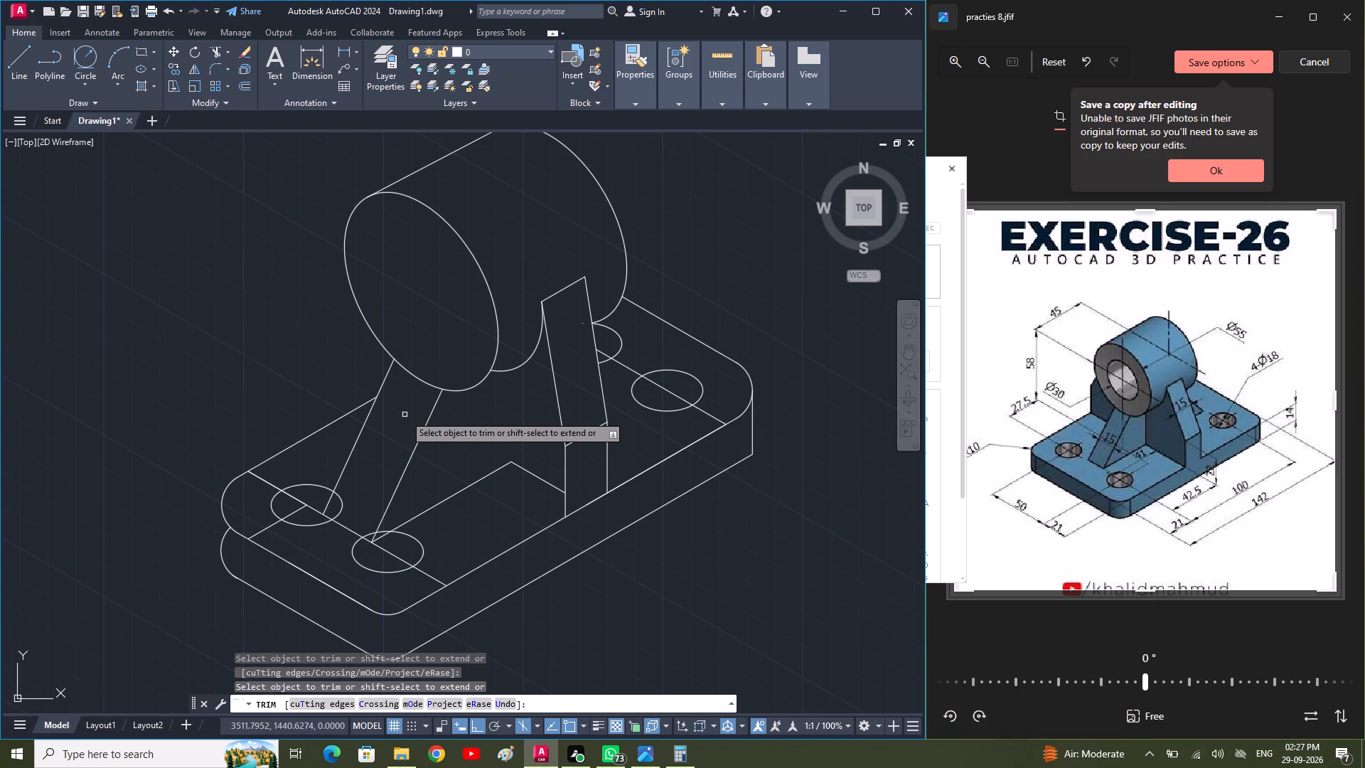
pyautogui.write('l')
pyautogui.press('space')
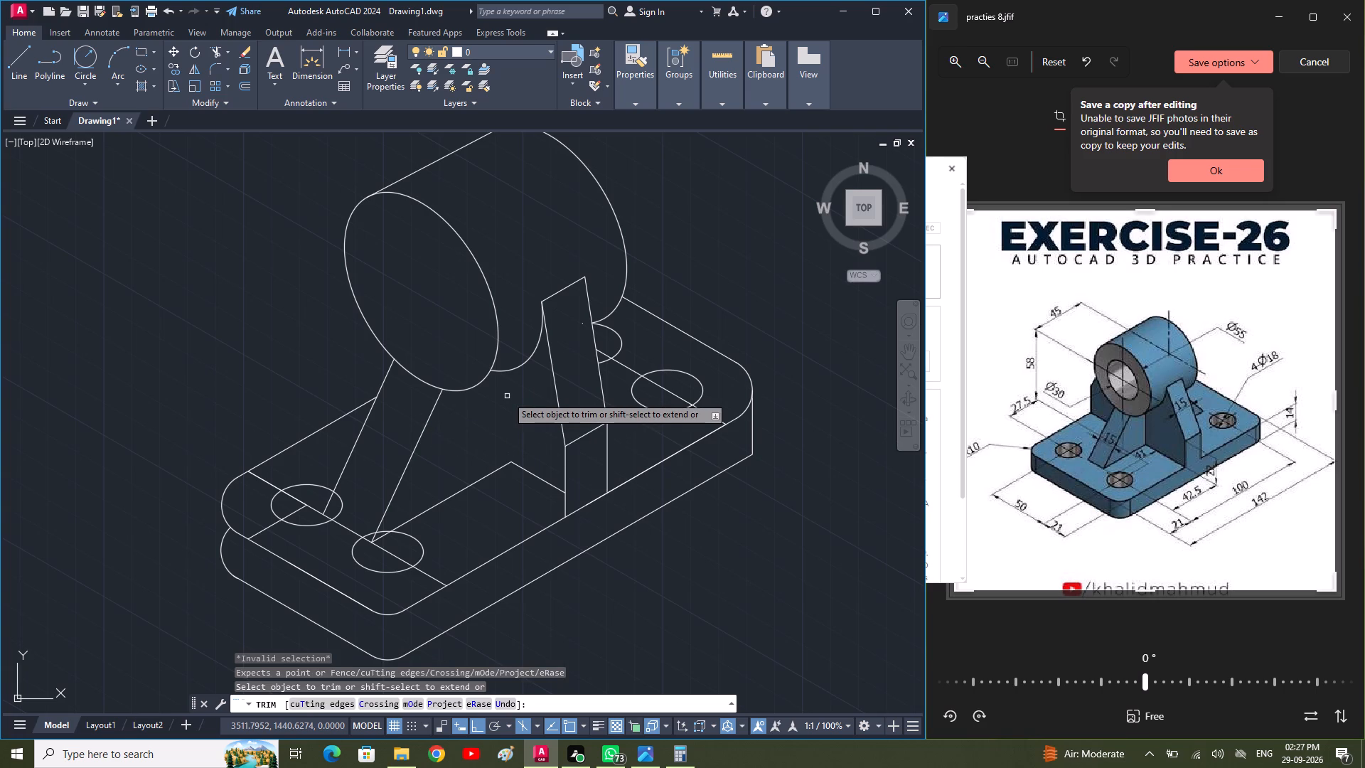
pyautogui.press('Escape')
pyautogui.press('Escape')
pyautogui.press('Escape')
pyautogui.press('Escape')
# Draw a line about 42 mm long at 150° from the front rib's lower inner foot corner across the plate's top.
pyautogui.write('l')
pyautogui.press('space')
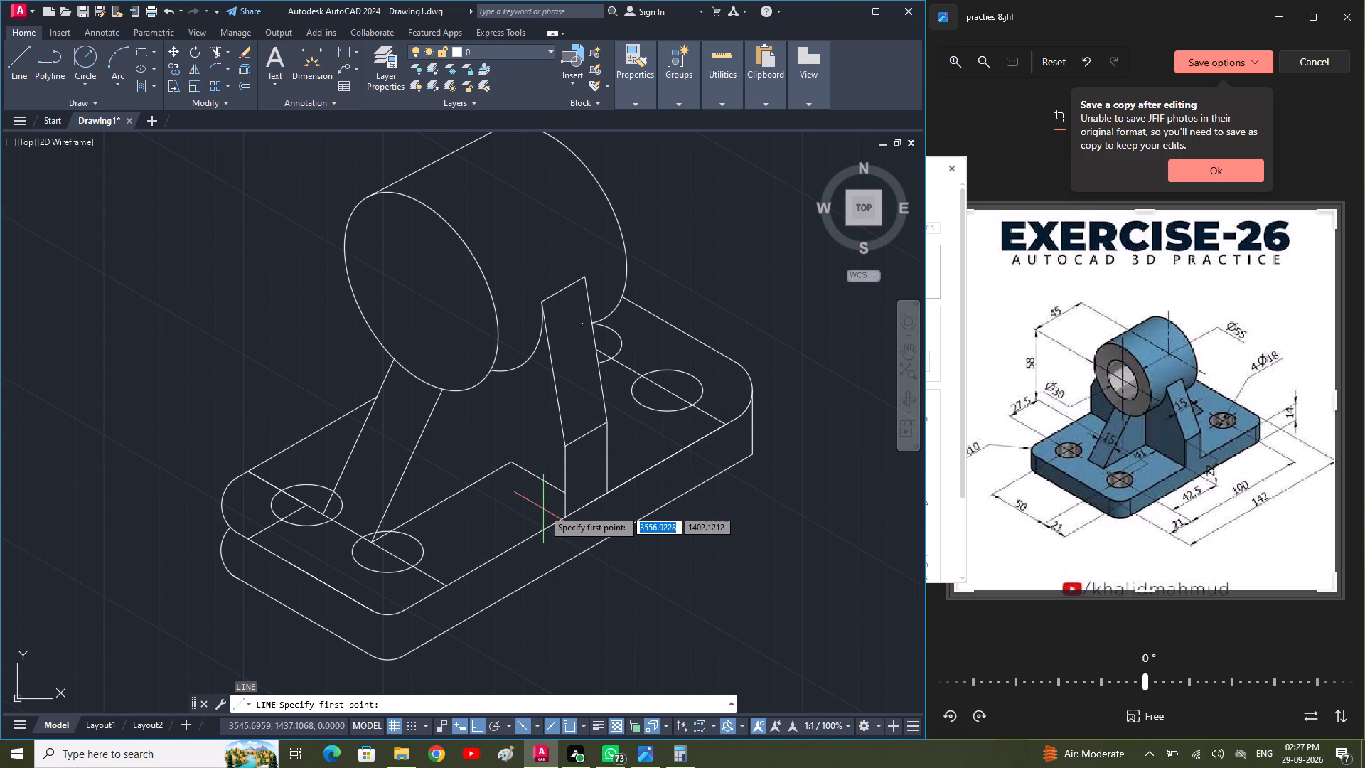
pyautogui.click(569, 519)
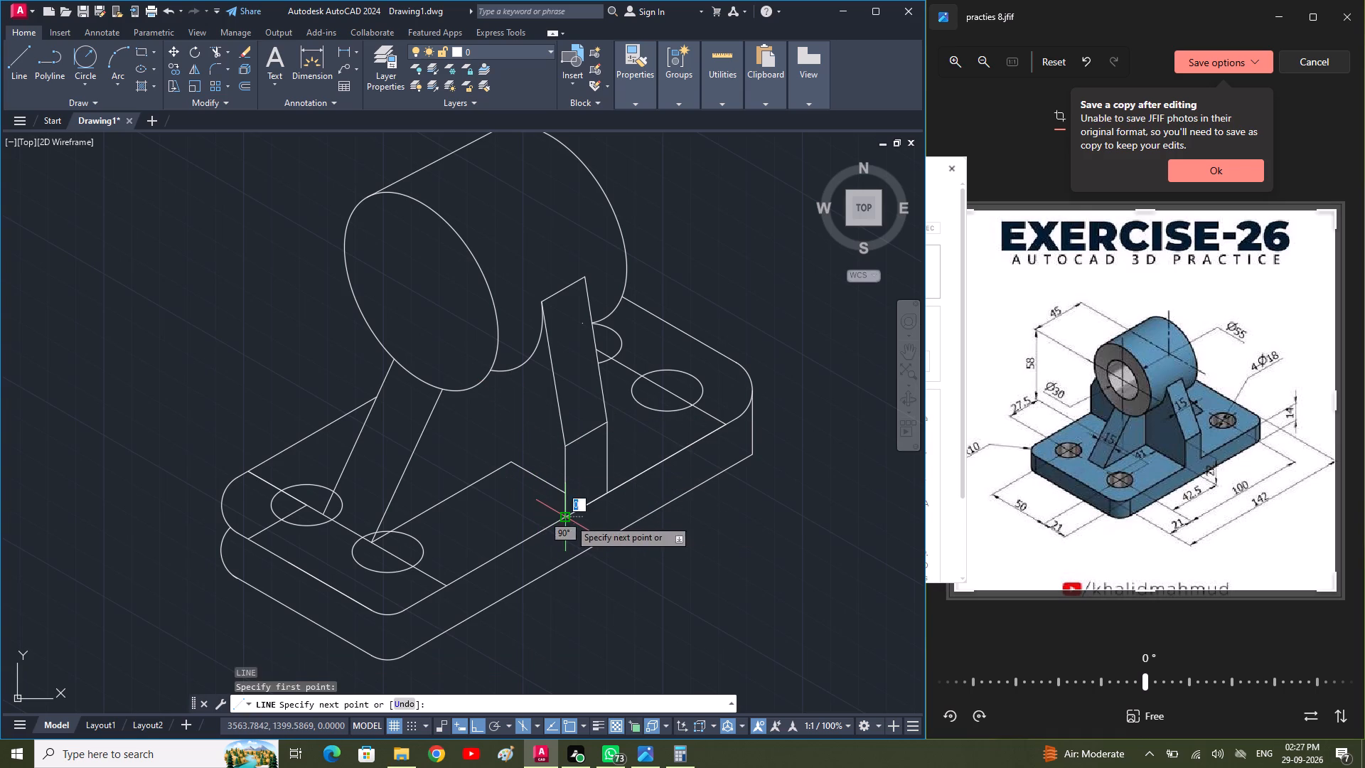
pyautogui.click(446, 421)
pyautogui.press('space')
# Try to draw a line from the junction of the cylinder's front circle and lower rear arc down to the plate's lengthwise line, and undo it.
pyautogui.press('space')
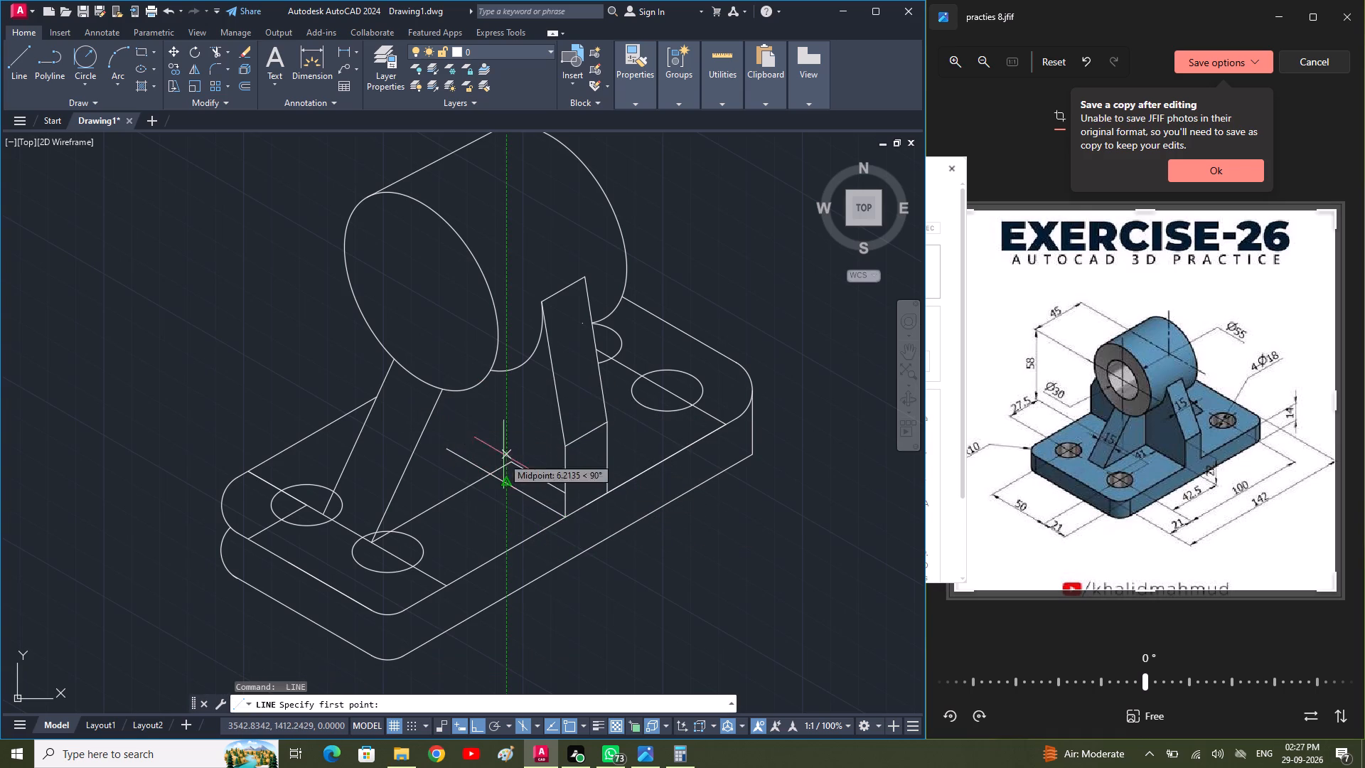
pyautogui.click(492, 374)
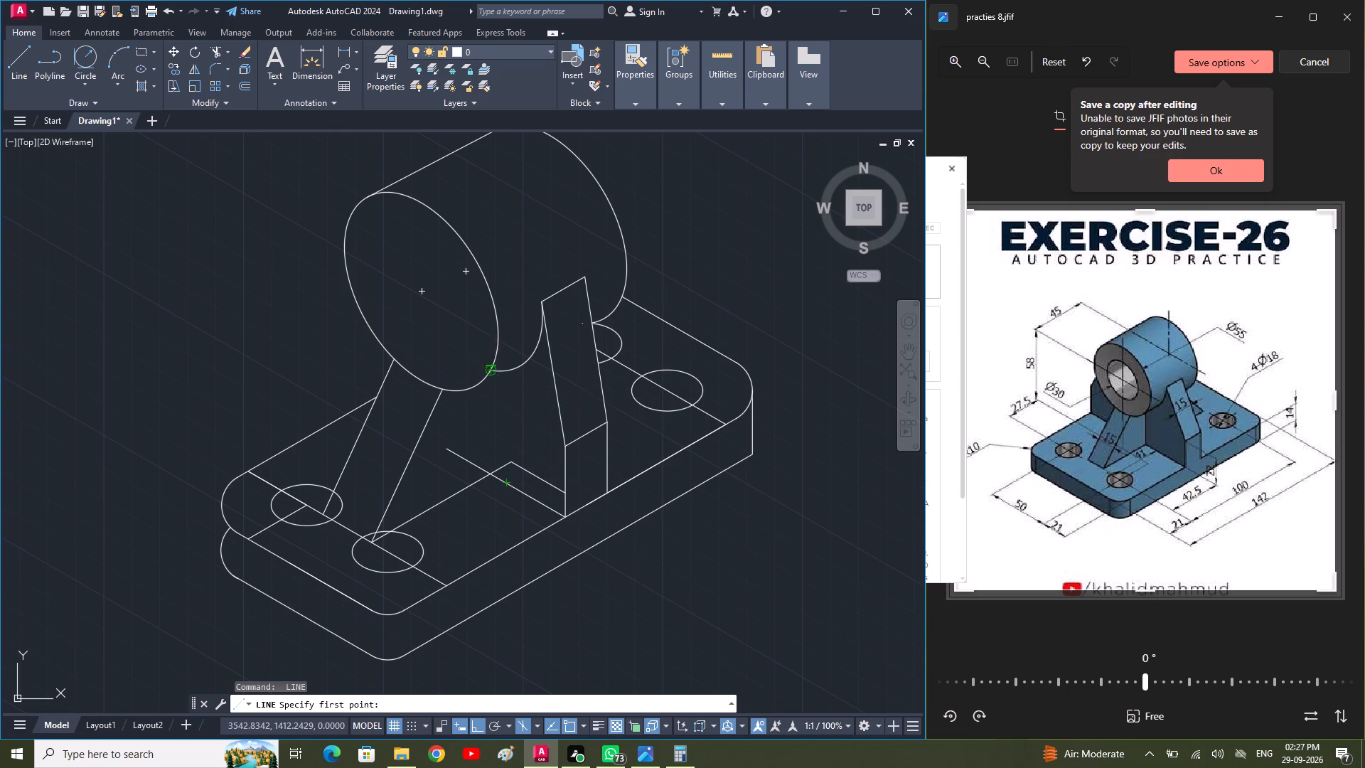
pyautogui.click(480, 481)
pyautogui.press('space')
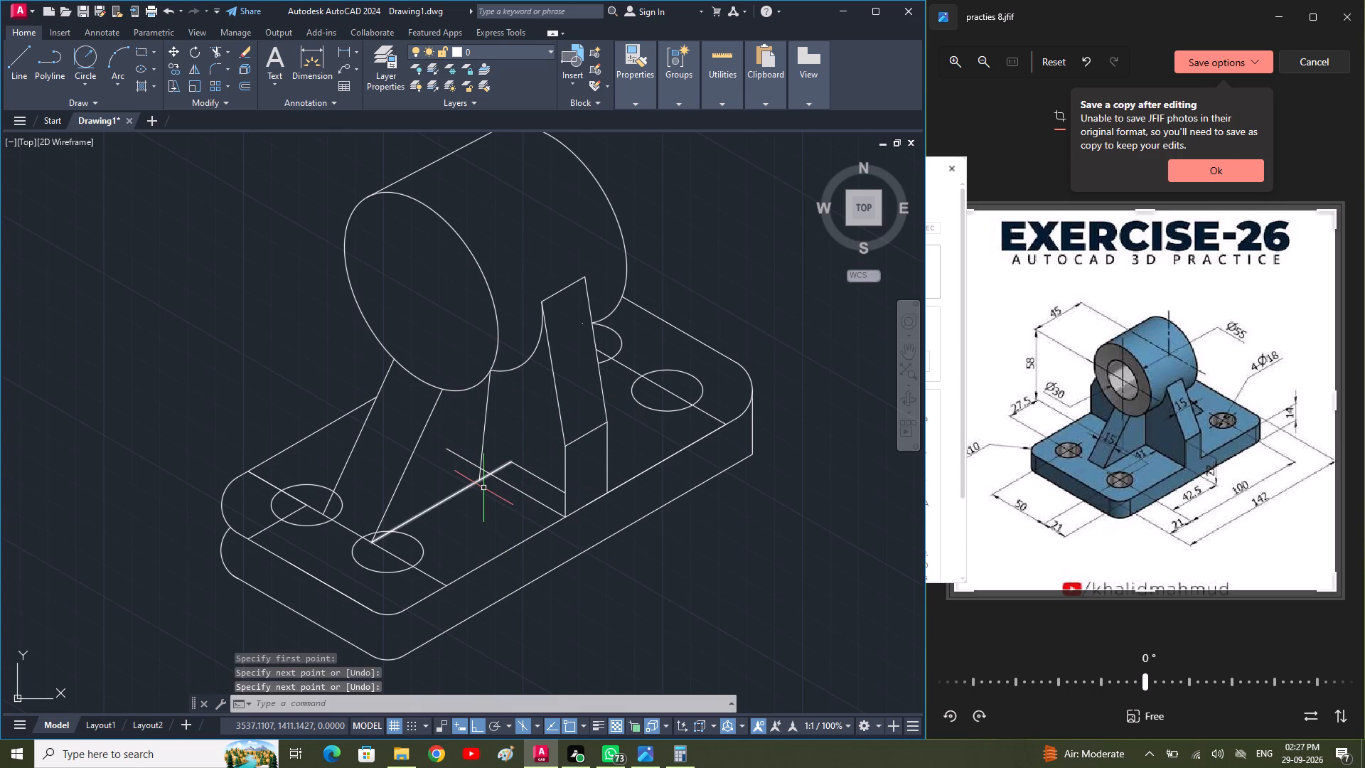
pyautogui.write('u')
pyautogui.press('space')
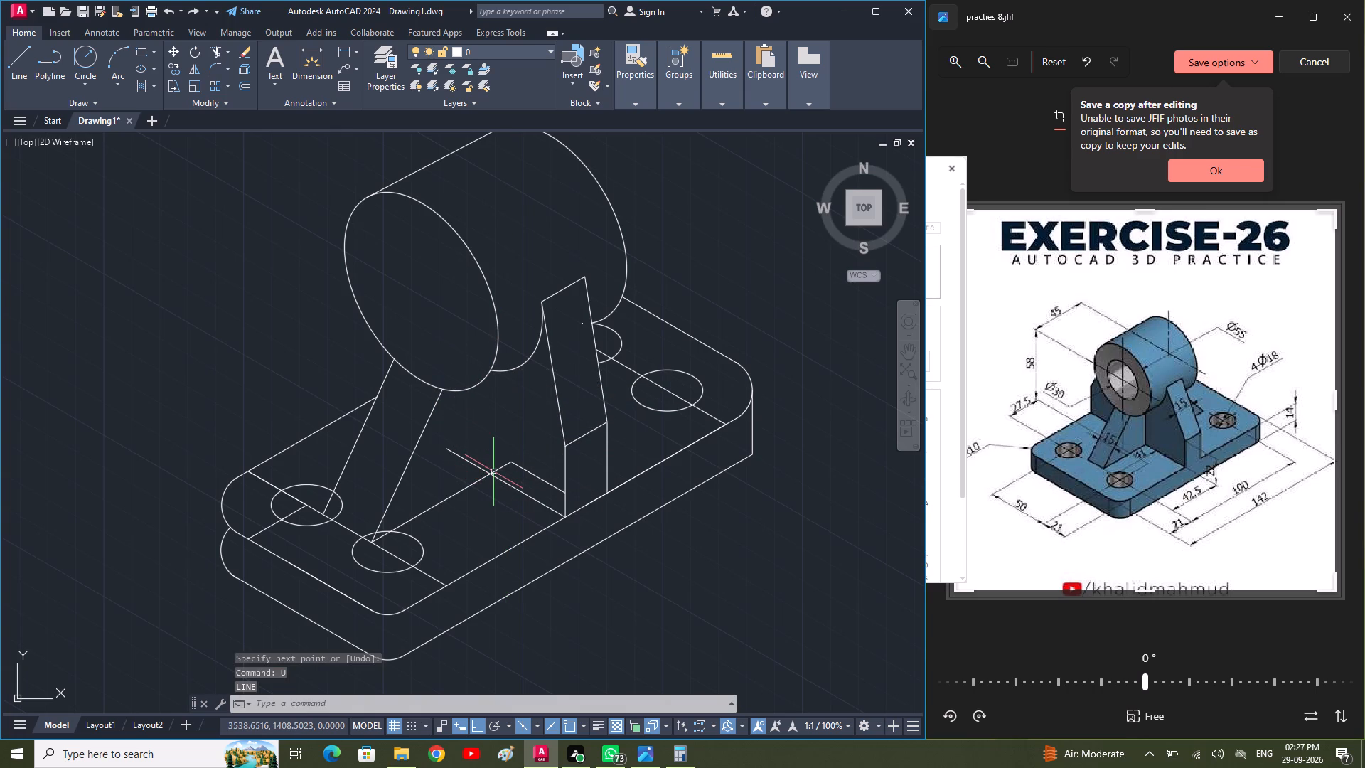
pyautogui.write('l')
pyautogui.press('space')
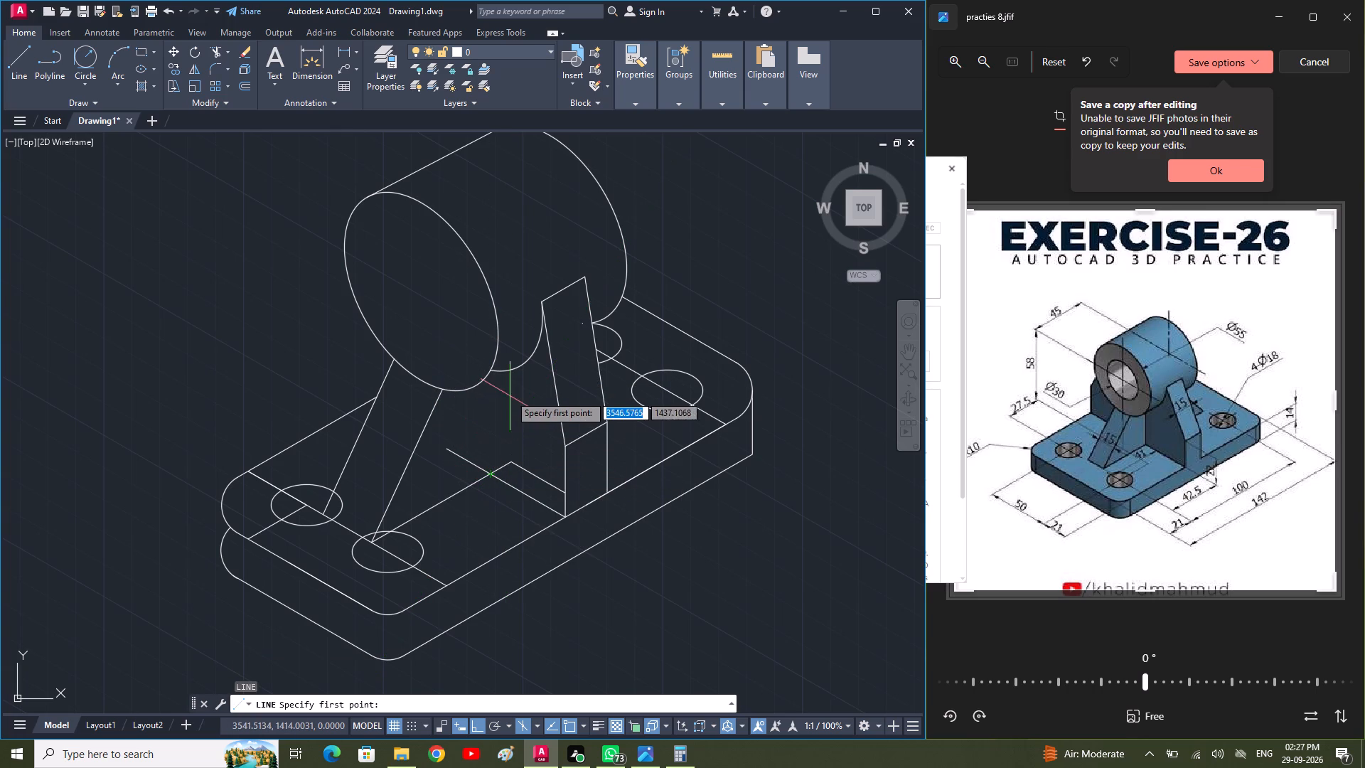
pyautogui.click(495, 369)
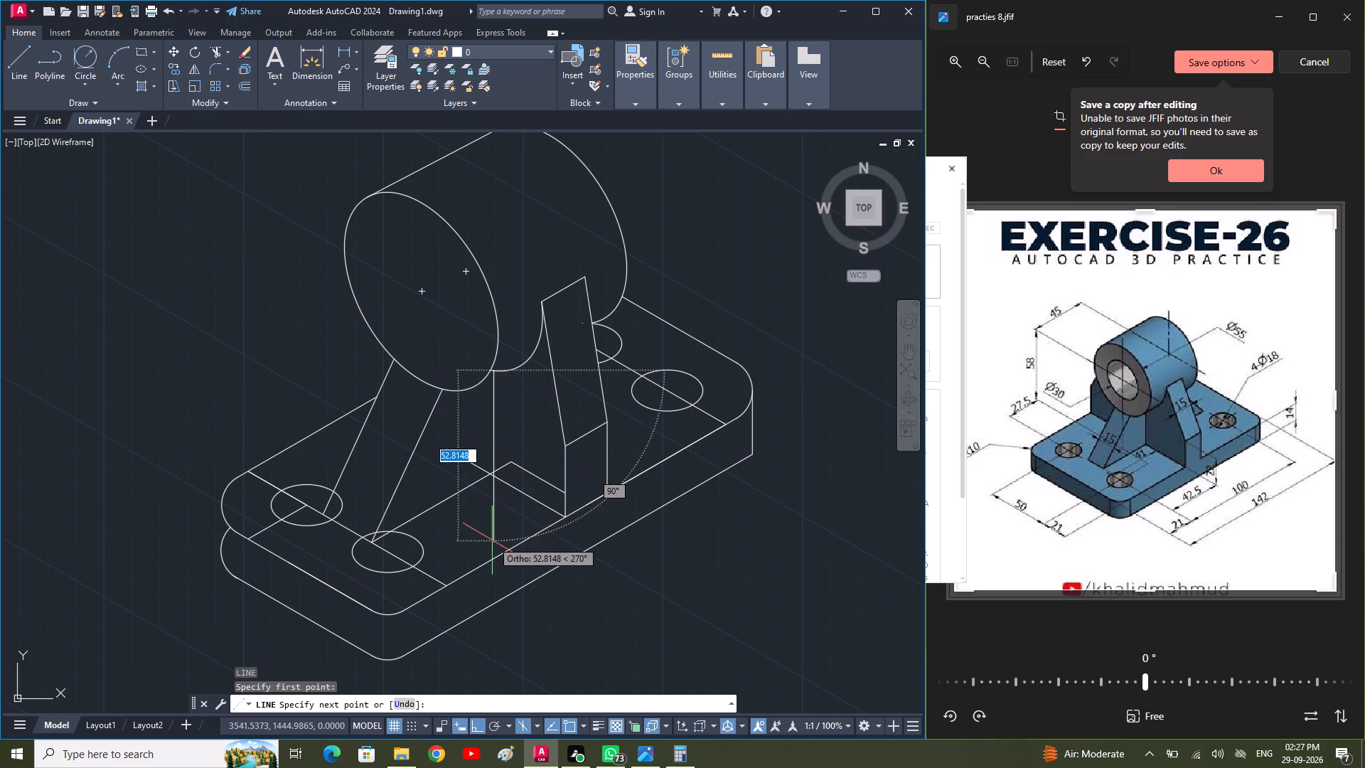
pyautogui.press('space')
# Draw a vertical line about 49 mm up from the crossing of the new crosswise line and the lengthwise line, into the cylinder's front circle.
pyautogui.press('space')
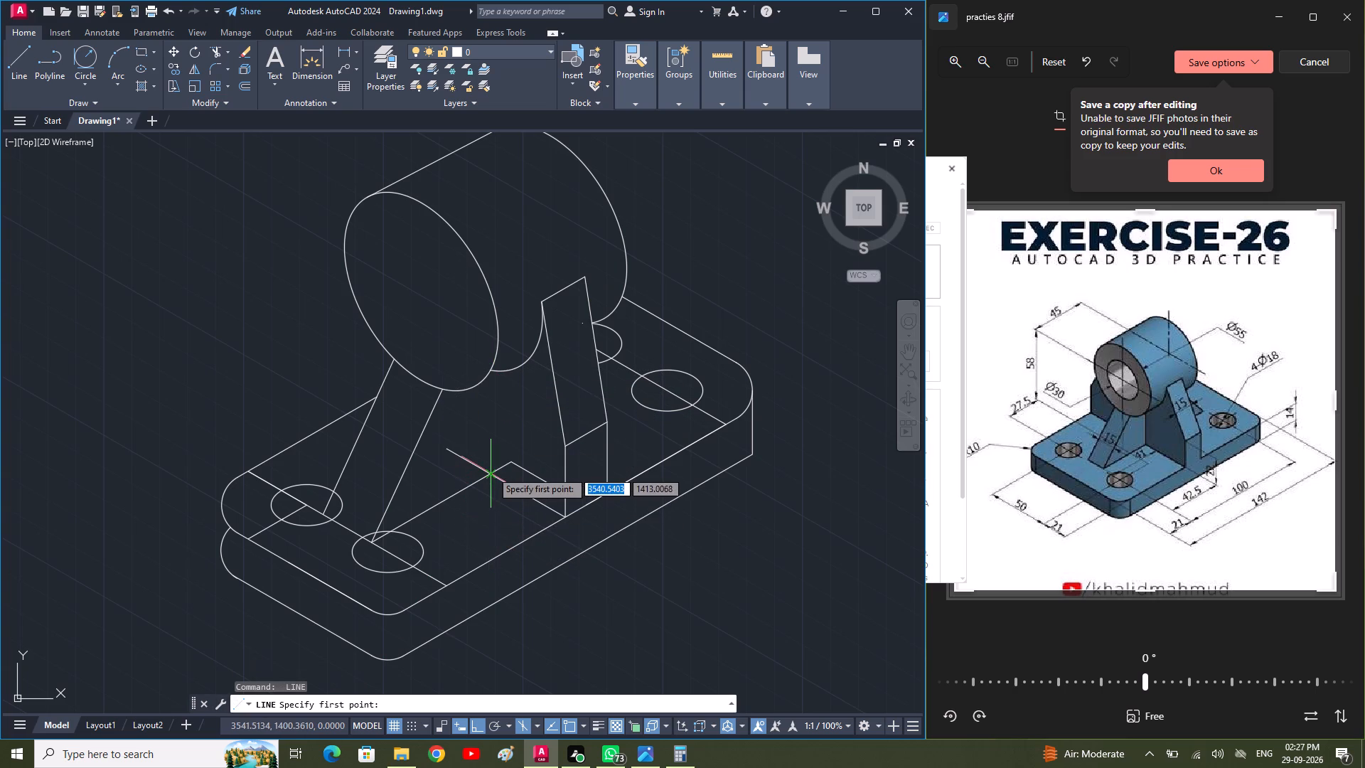
pyautogui.click(491, 471)
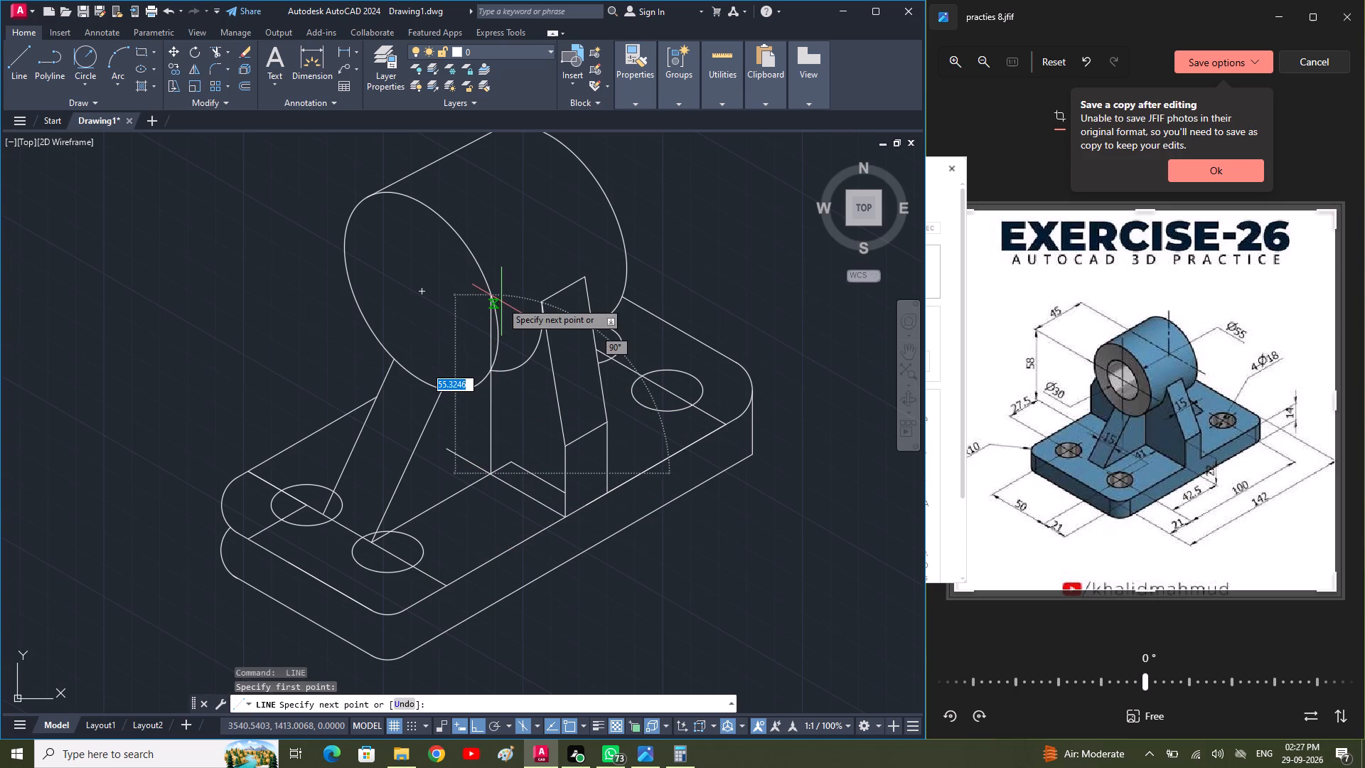
pyautogui.scroll(4, 494, 302)
pyautogui.click(439, 387)
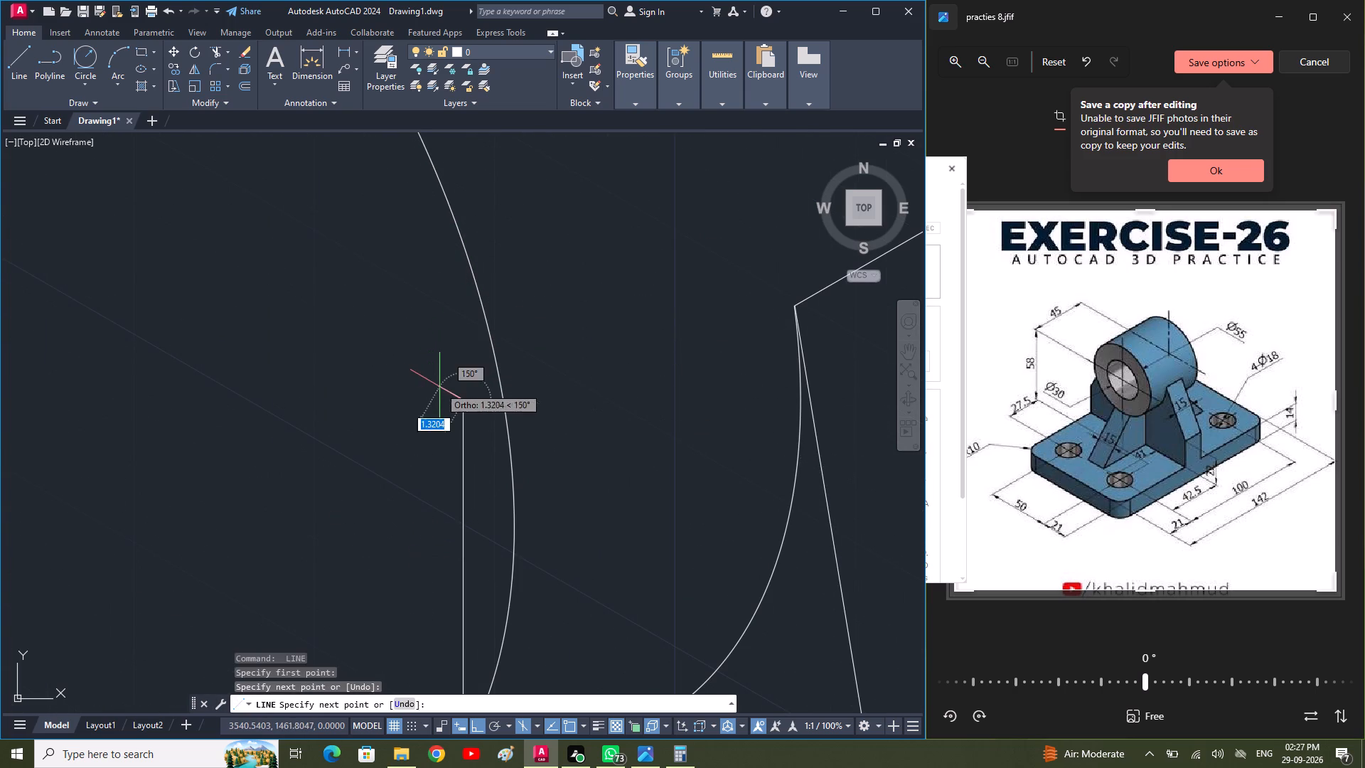
pyautogui.press('space')
# Trim the vertical line inside the cylinder's front circle, and the overhanging crosswise and lengthwise line pieces around its foot on the plate's top.
pyautogui.scroll(-3, 439, 387)
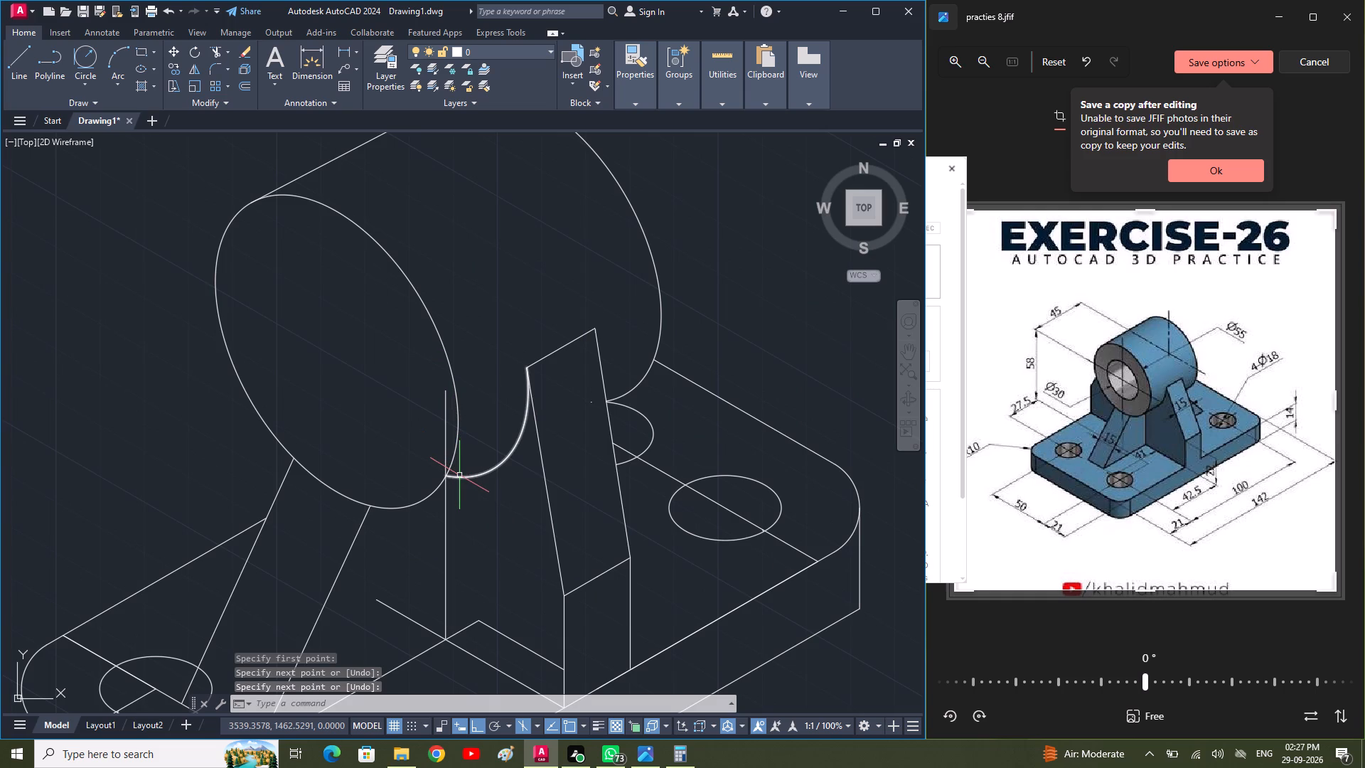
pyautogui.write('tr')
pyautogui.press('space')
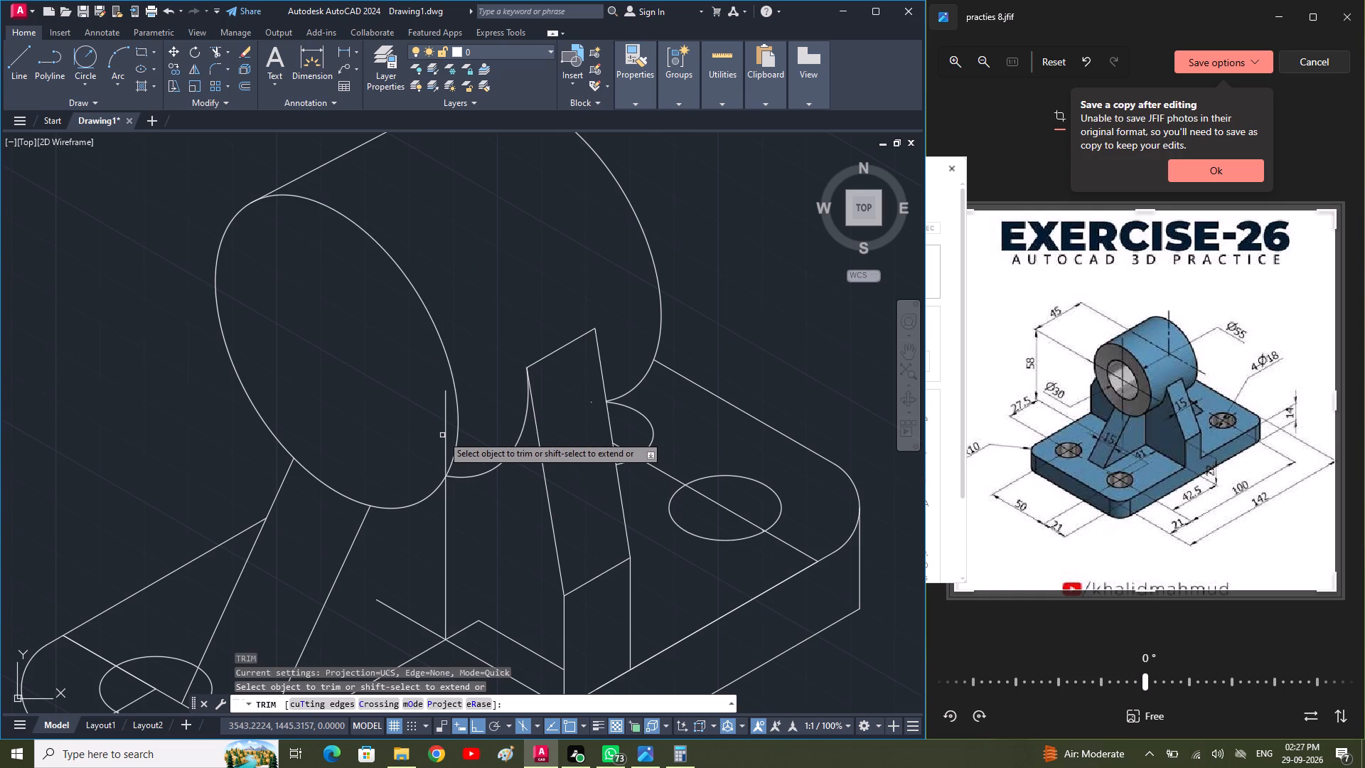
pyautogui.click(446, 434)
pyautogui.scroll(-1, 448, 484)
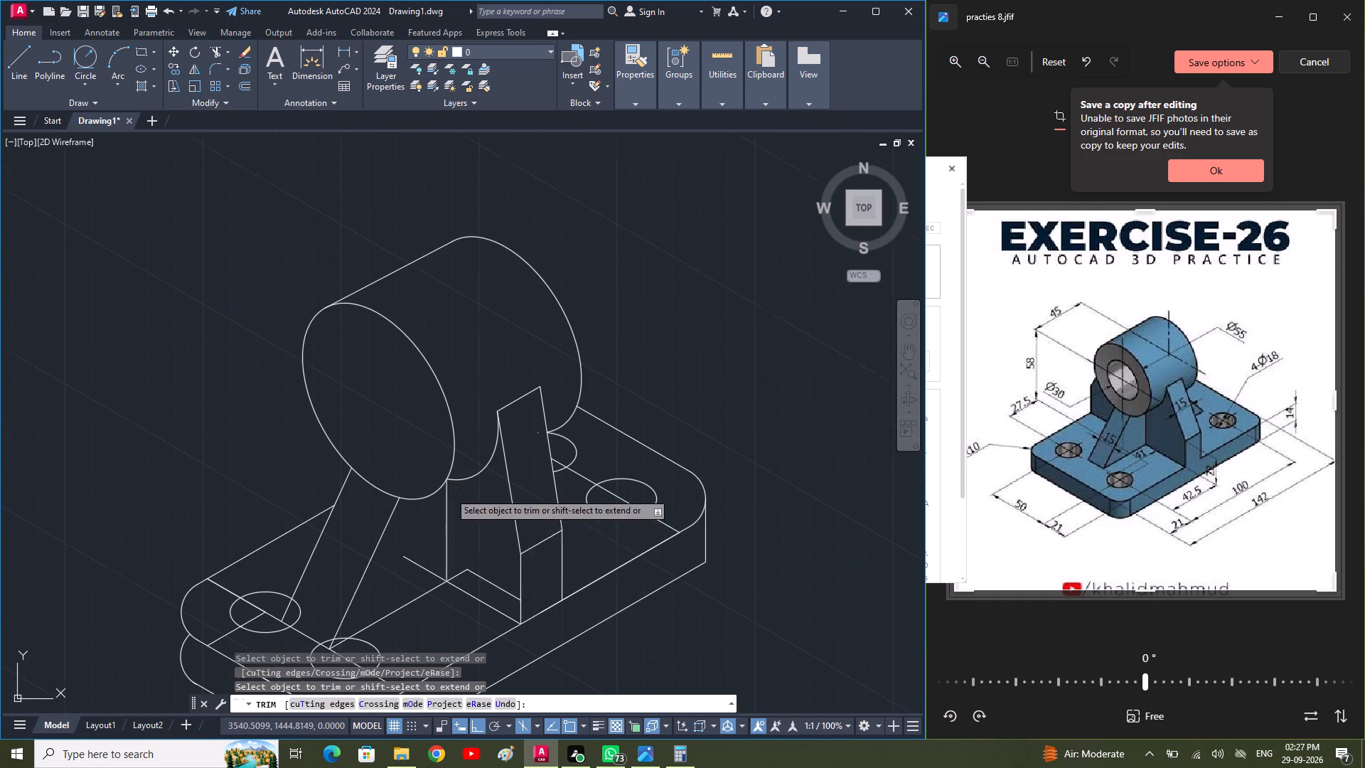
pyautogui.middleClick(436, 571)
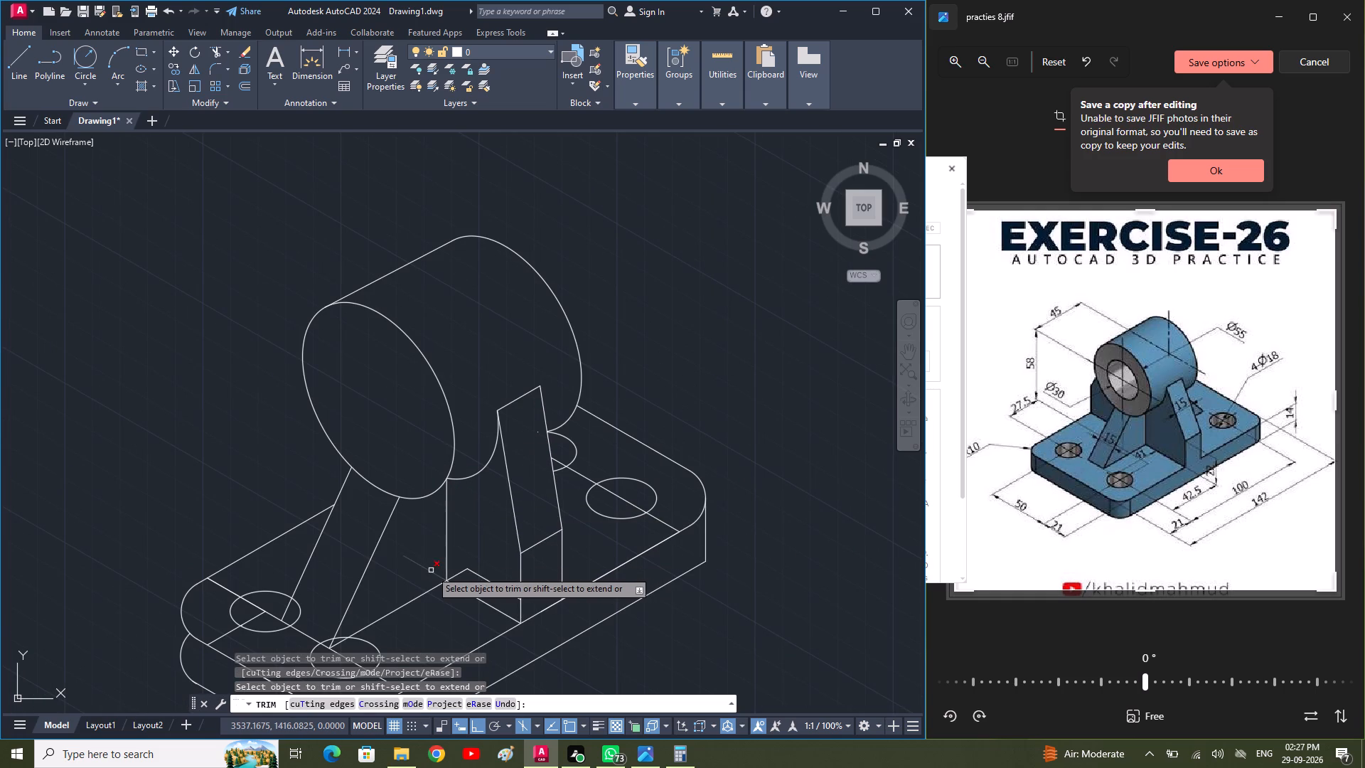
pyautogui.click(430, 570)
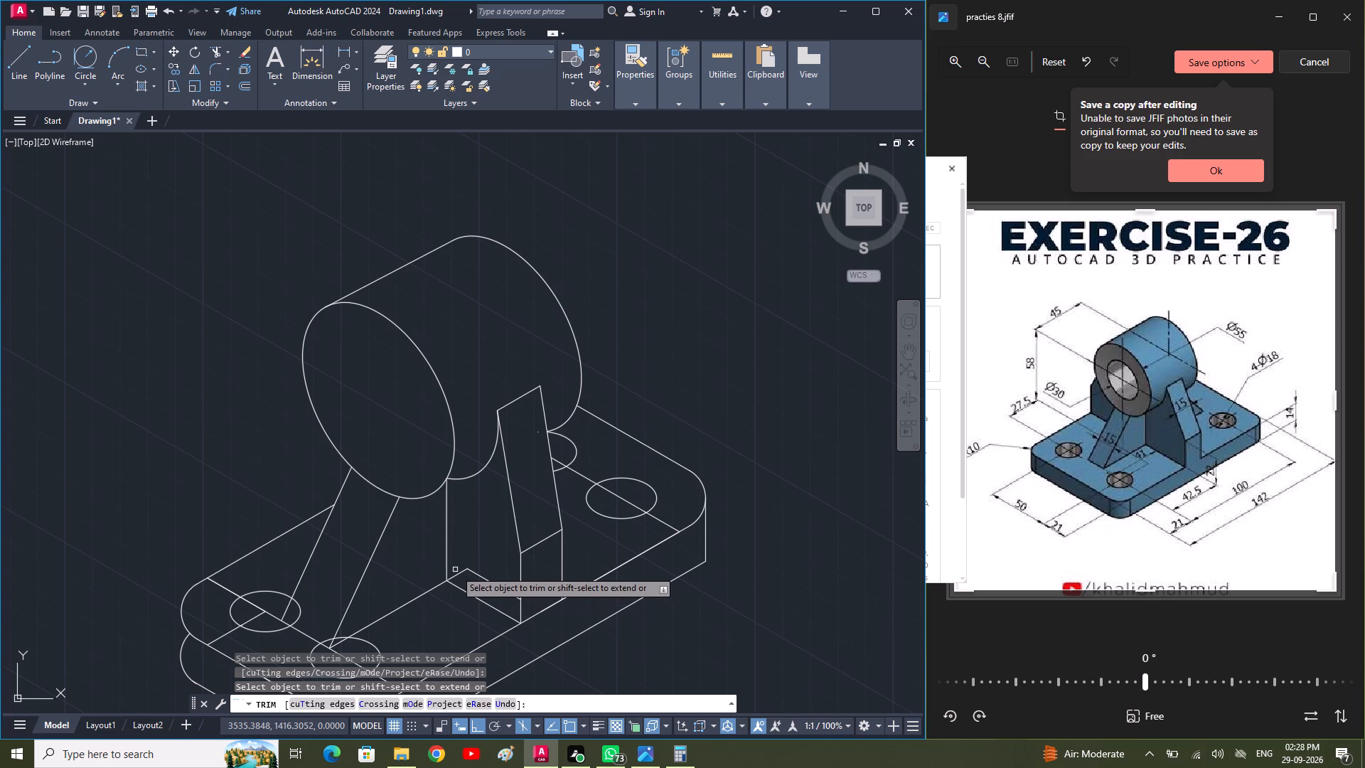
pyautogui.click(459, 572)
pyautogui.click(481, 577)
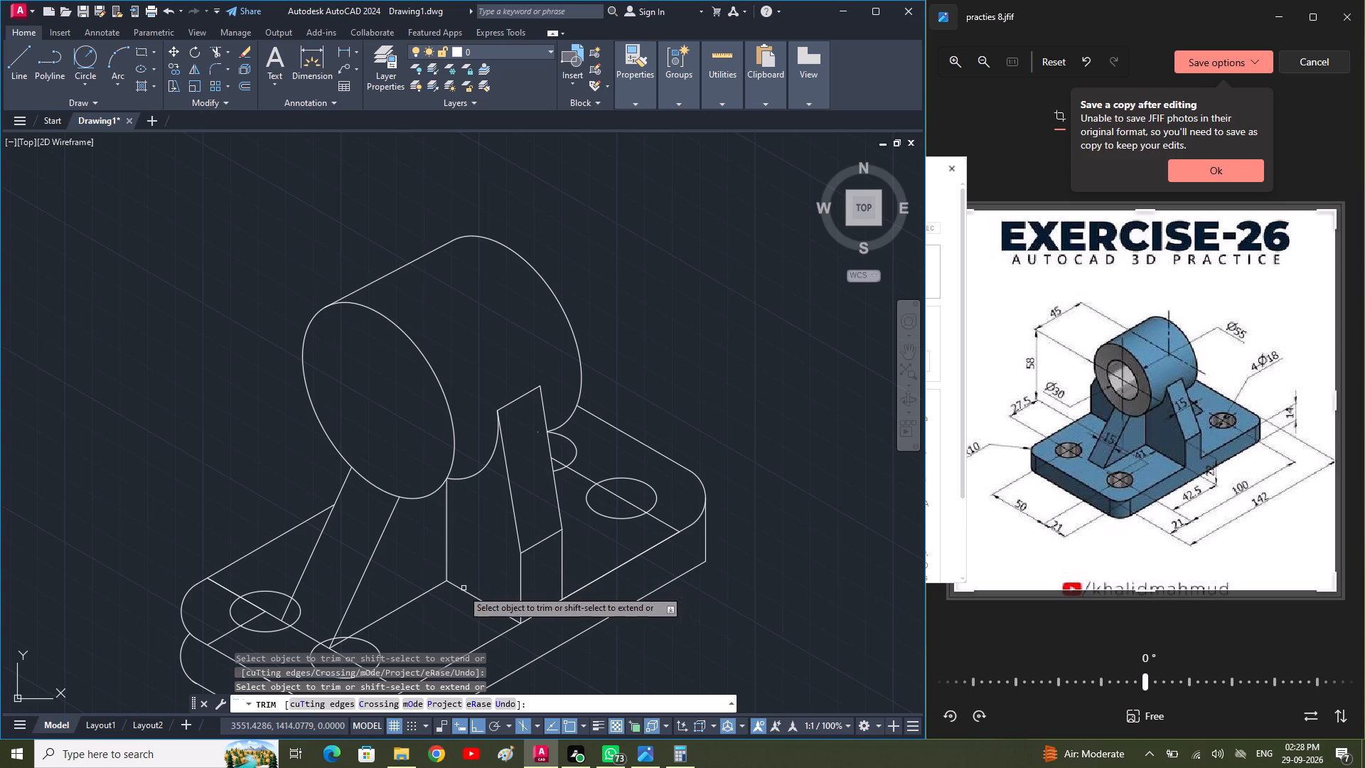
# Trim the short lengthwise construction line at the base plate's leftmost hole, both outside and inside the hole ellipse.
pyautogui.scroll(-1, 438, 616)
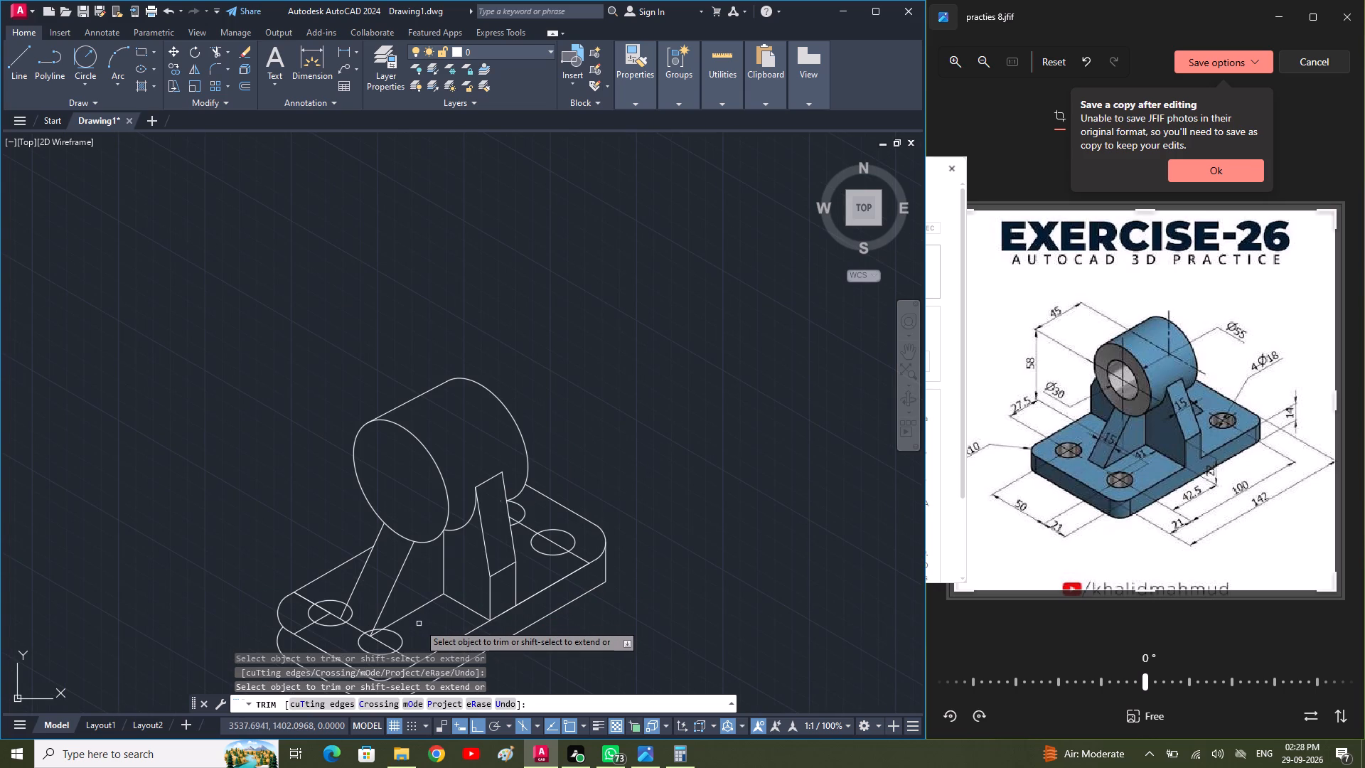
pyautogui.scroll(1, 397, 626)
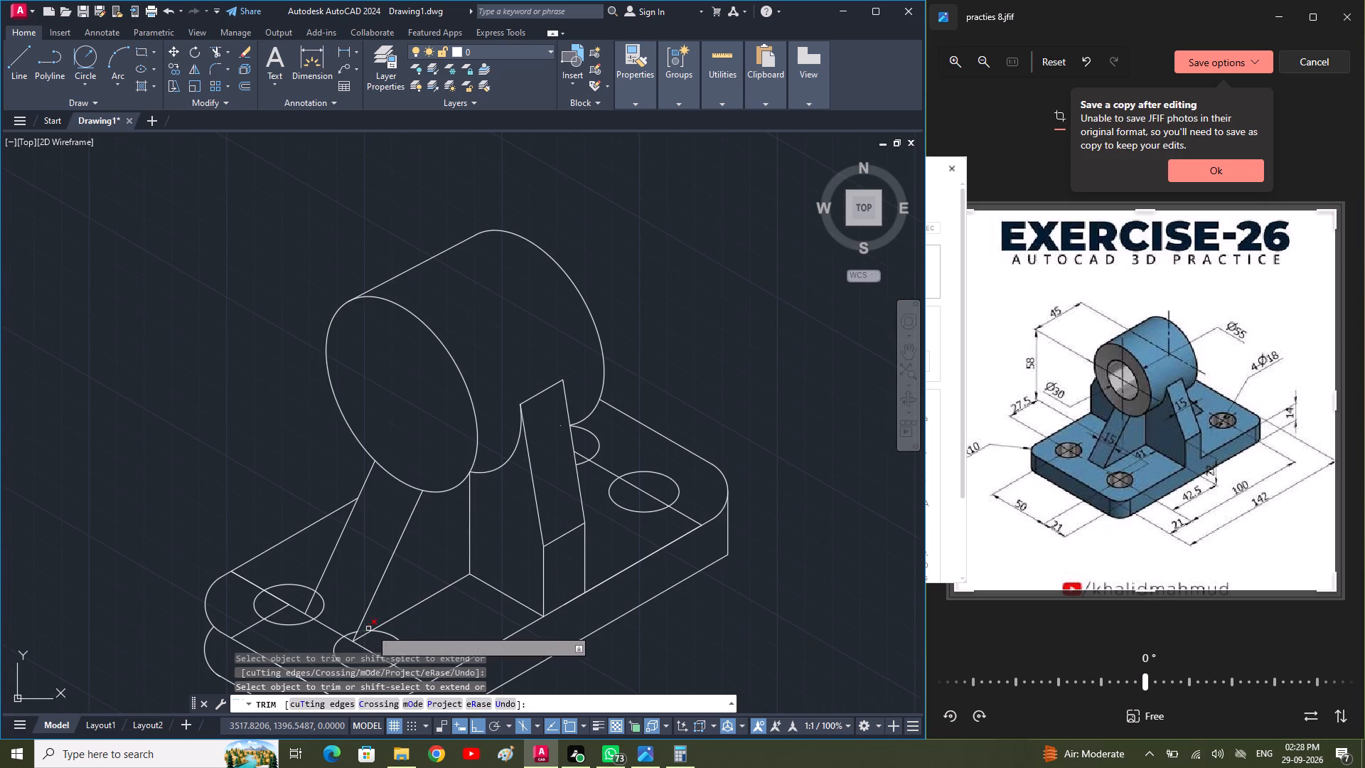
pyautogui.scroll(1, 378, 622)
pyautogui.scroll(-2, 378, 621)
pyautogui.scroll(2, 376, 623)
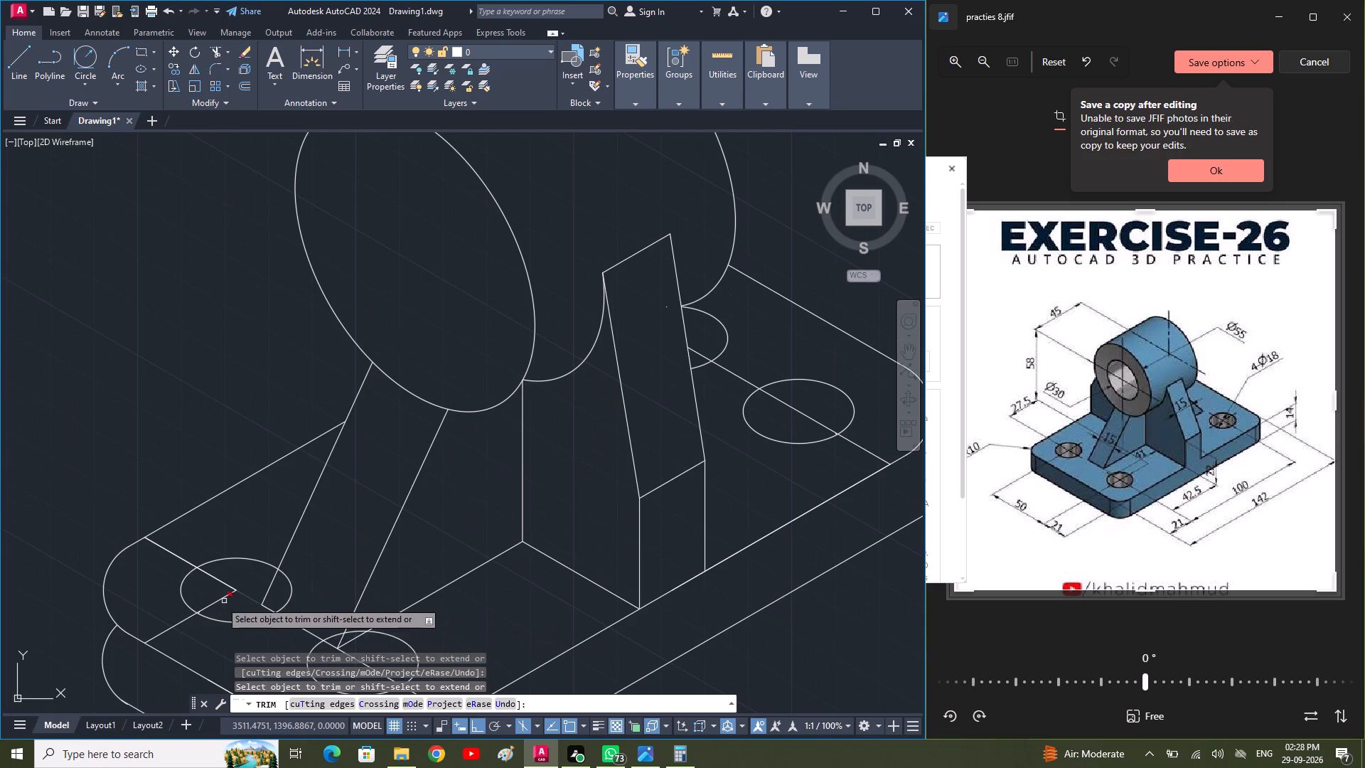
pyautogui.click(175, 624)
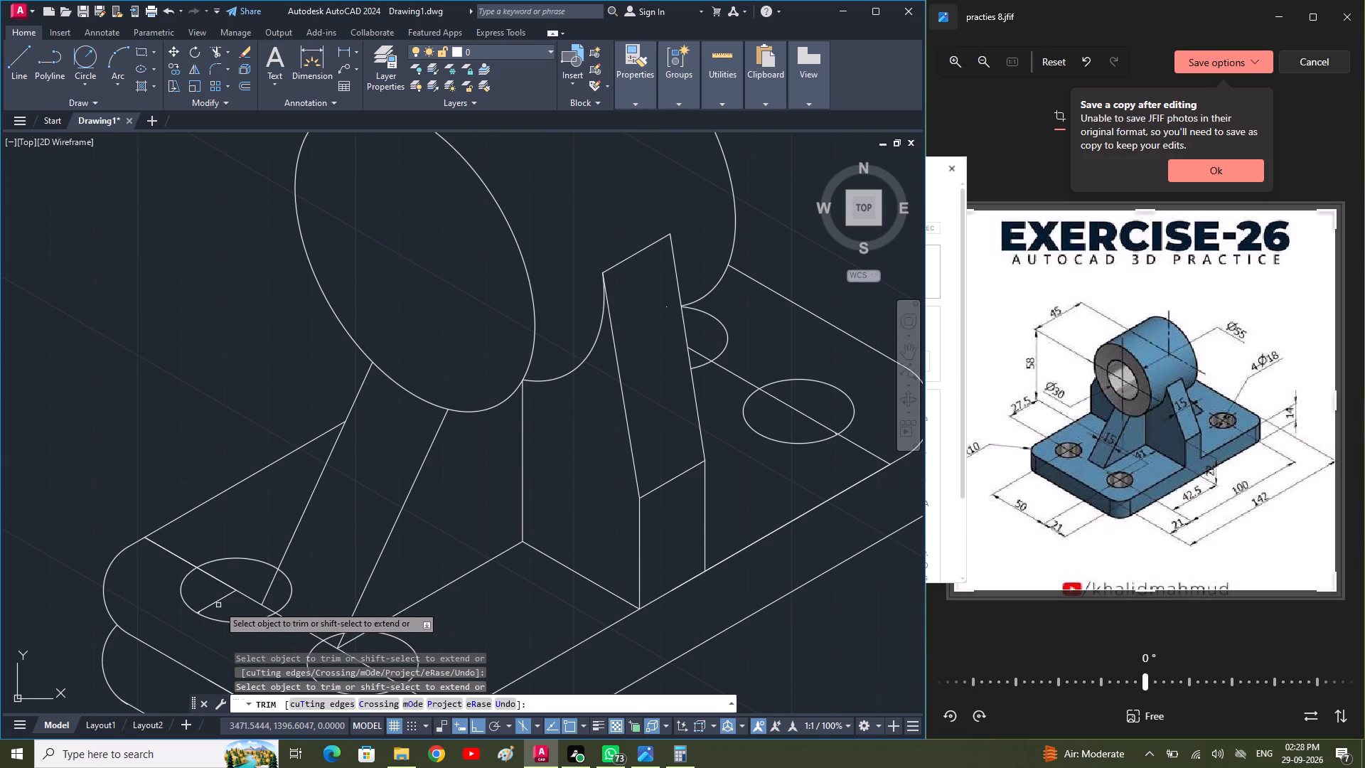
pyautogui.click(216, 604)
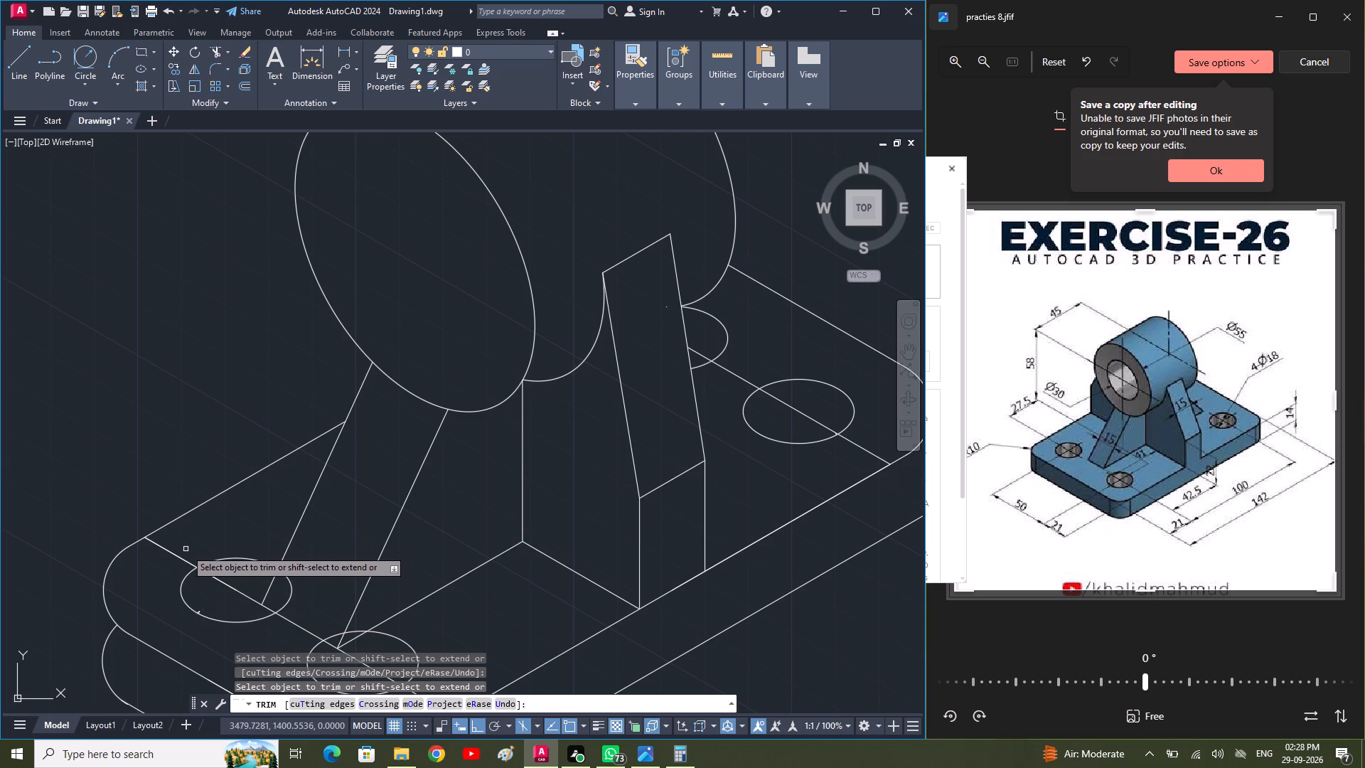
pyautogui.press('Escape')
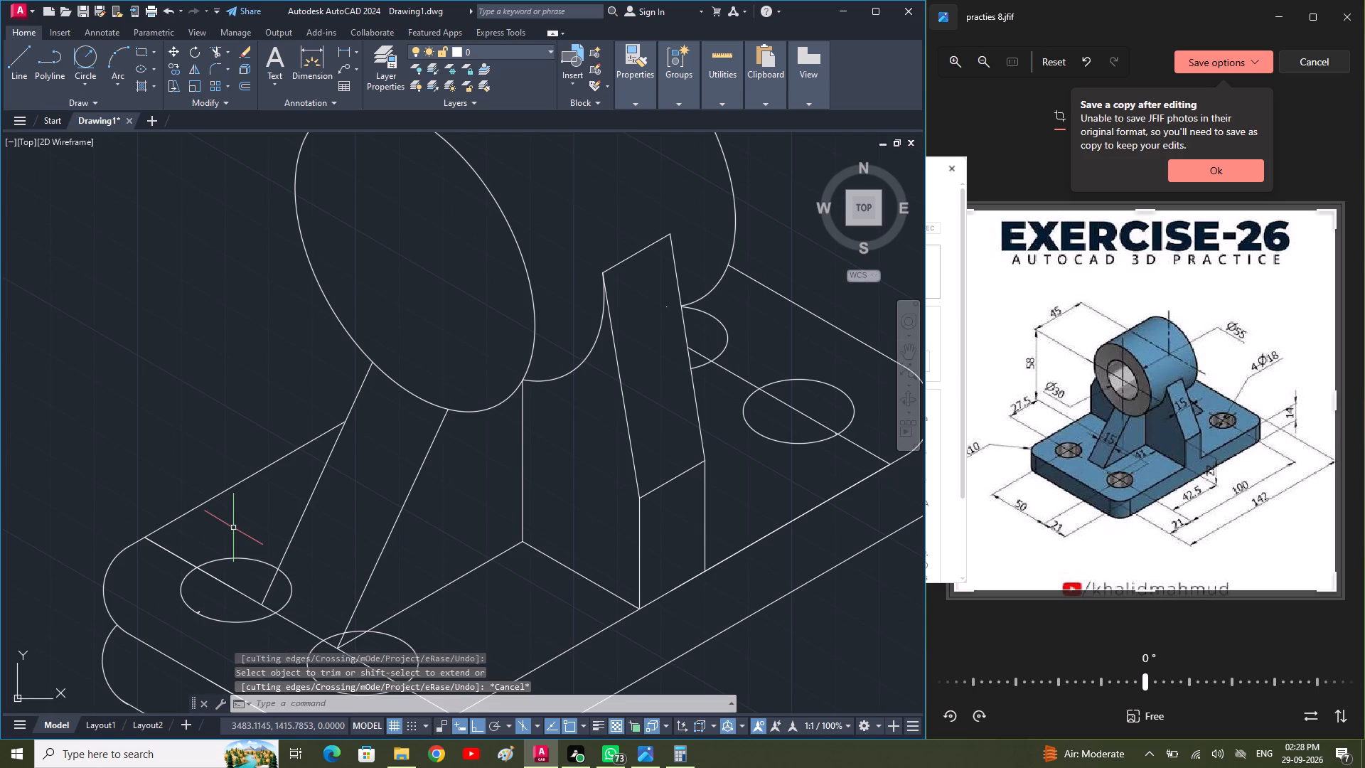
pyautogui.scroll(-1, 245, 542)
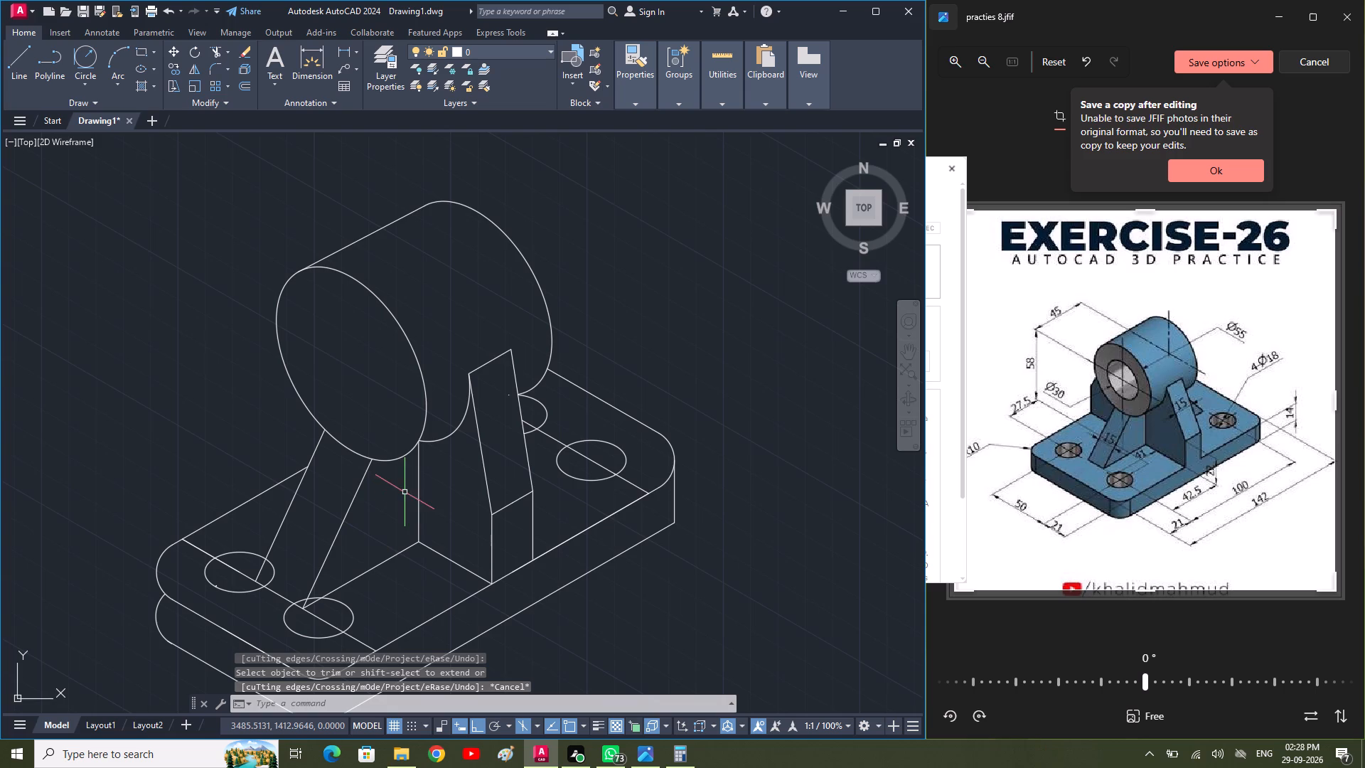
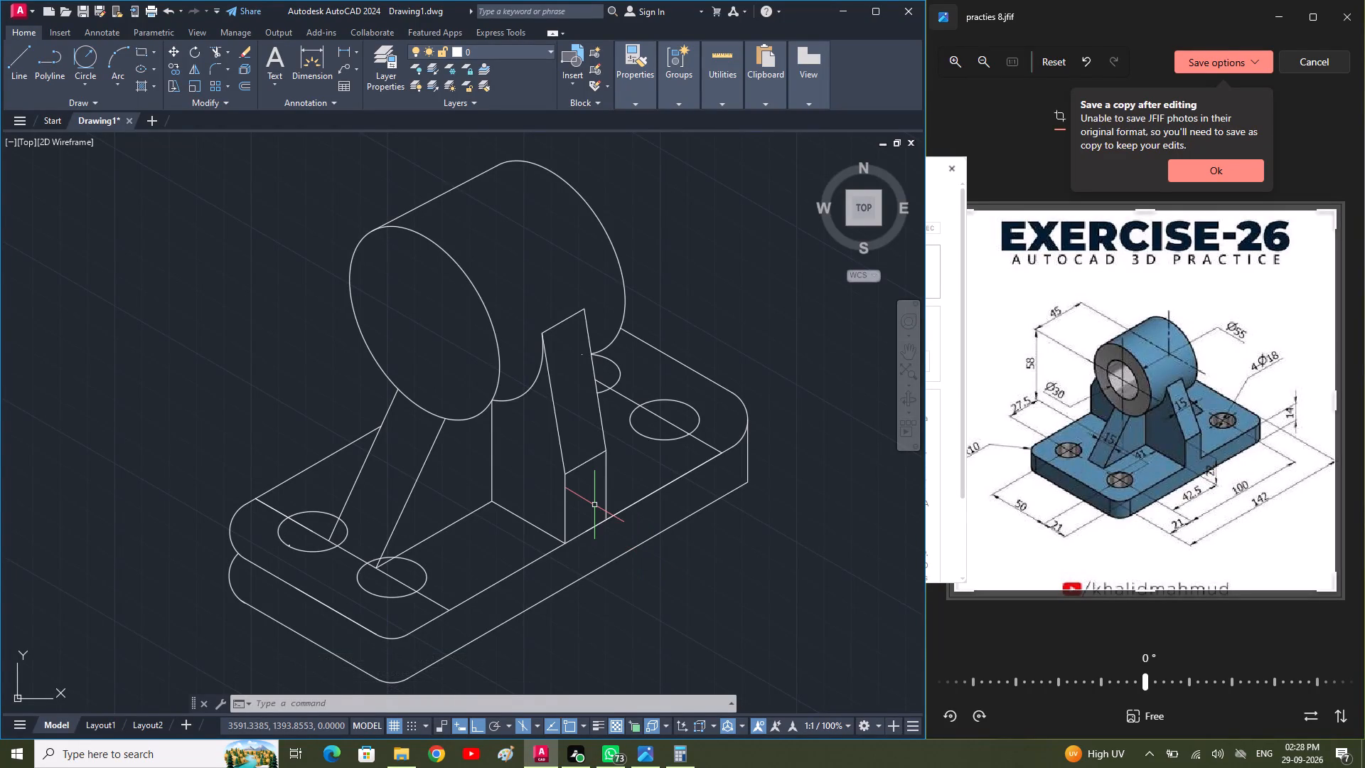
# Add an aligned dimension across the top edge of the front rib, beside the cylinder's rear arc.
pyautogui.press('Escape')
pyautogui.press('Escape')
pyautogui.press('Escape')
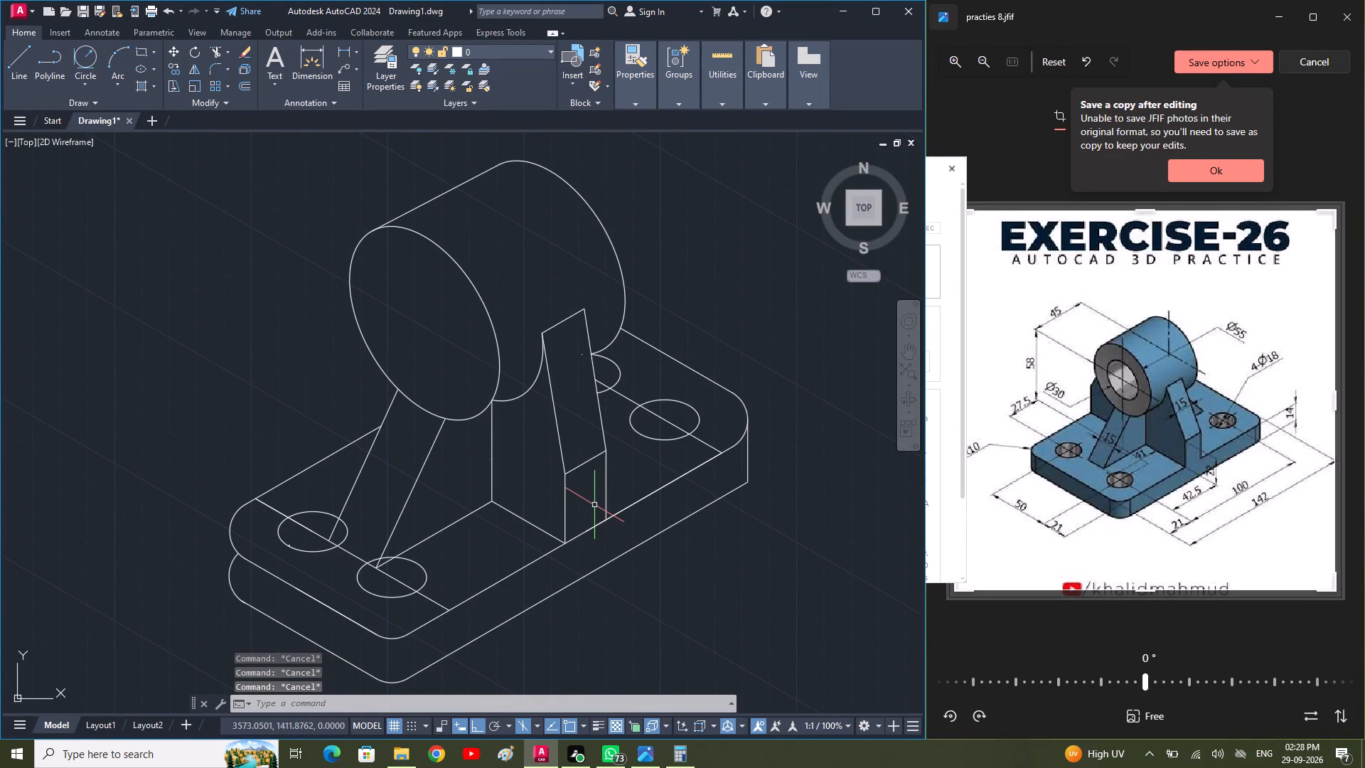
pyautogui.write('dal')
pyautogui.press('space')
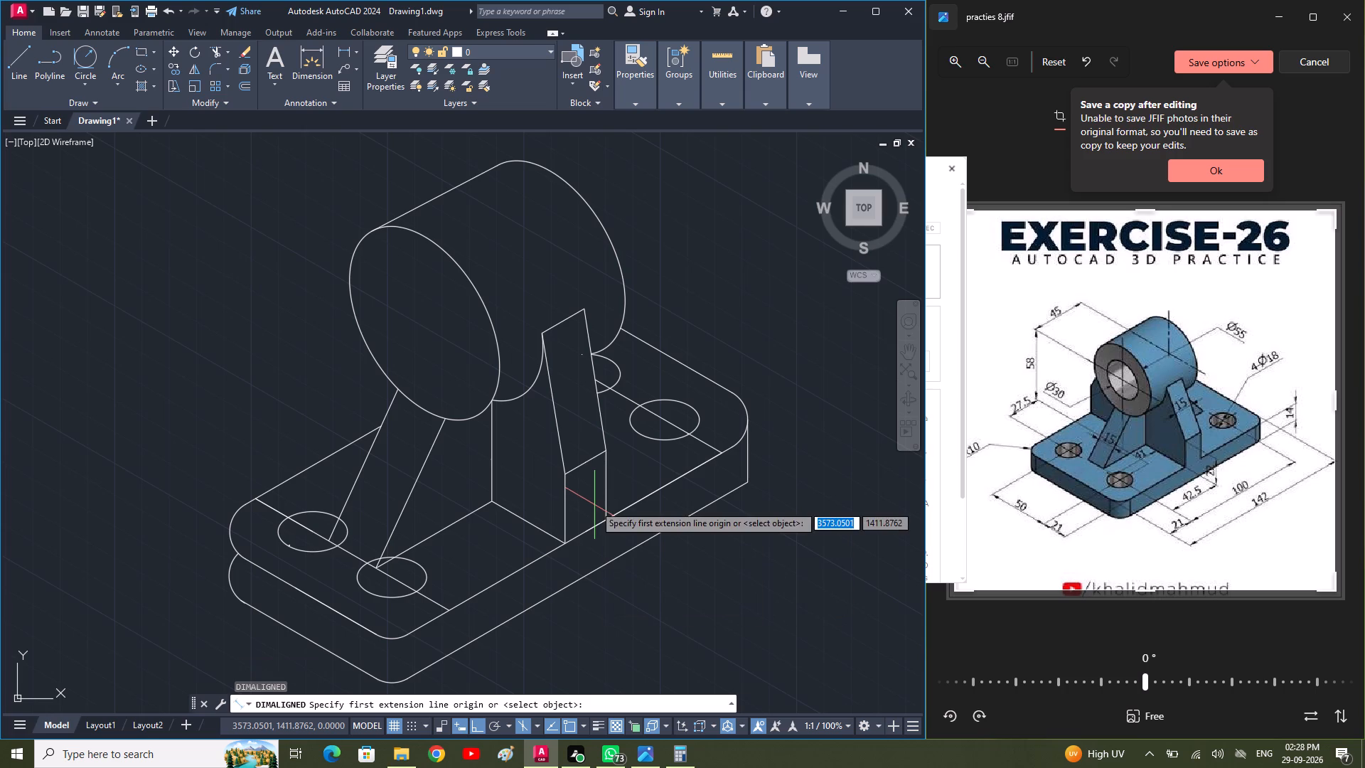
pyautogui.click(543, 338)
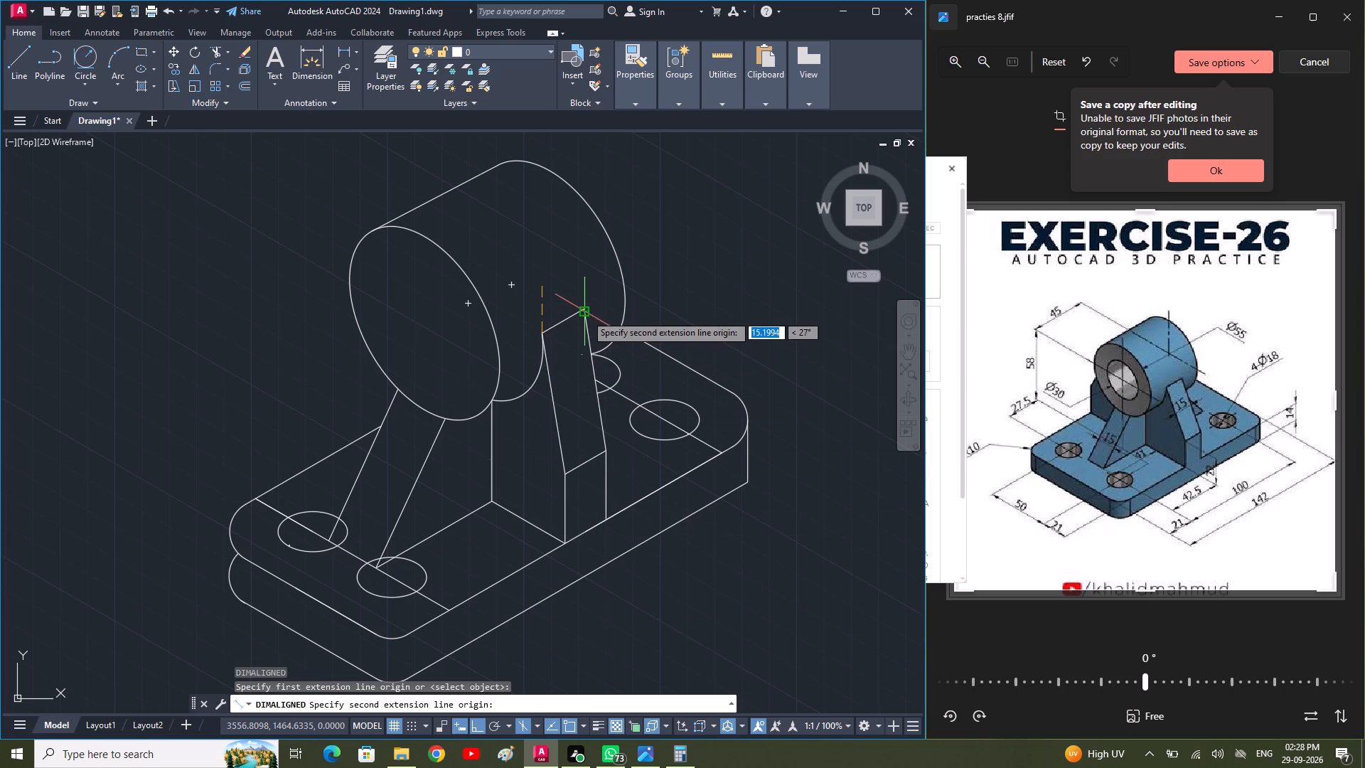
pyautogui.click(586, 314)
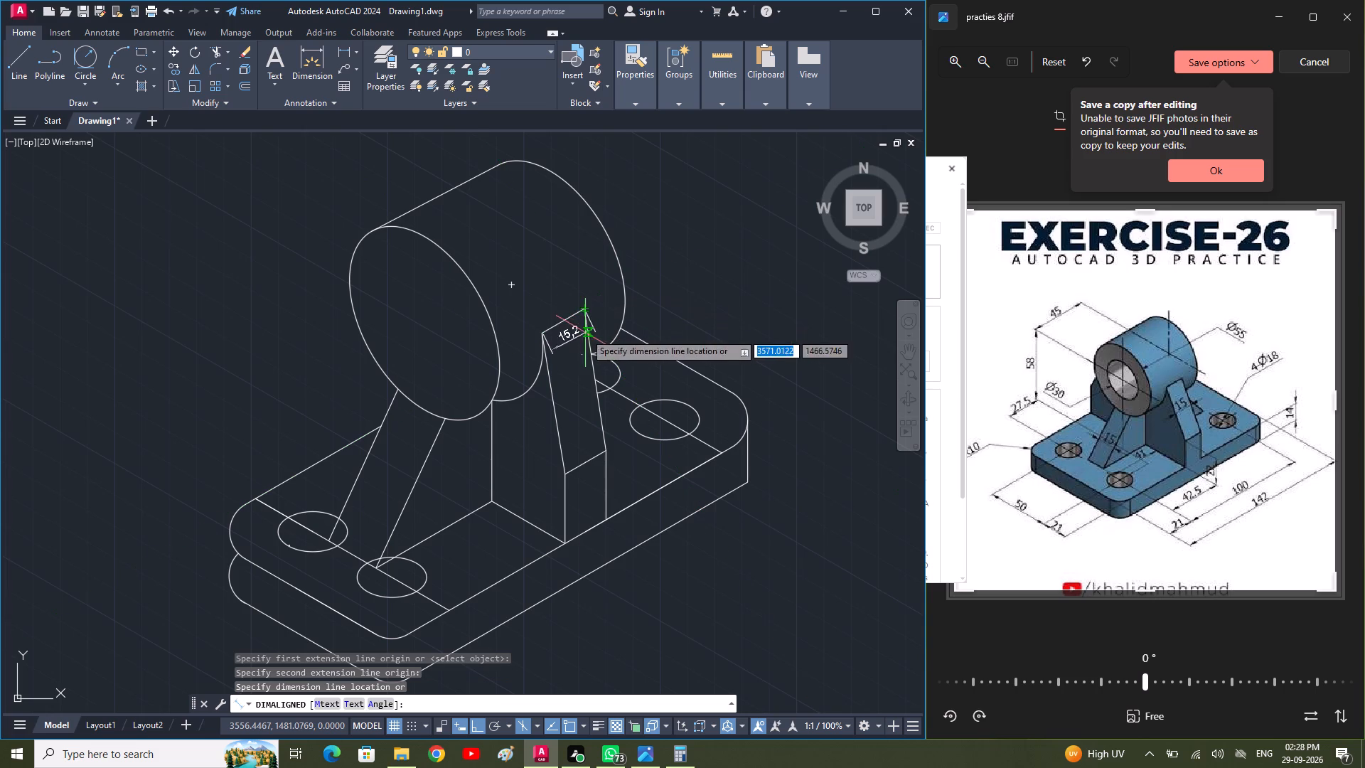
pyautogui.click(565, 304)
# Dimension the cylinder's length with an aligned dimension from the front circle to the rear arc, using the top isoplane.
pyautogui.press('space')
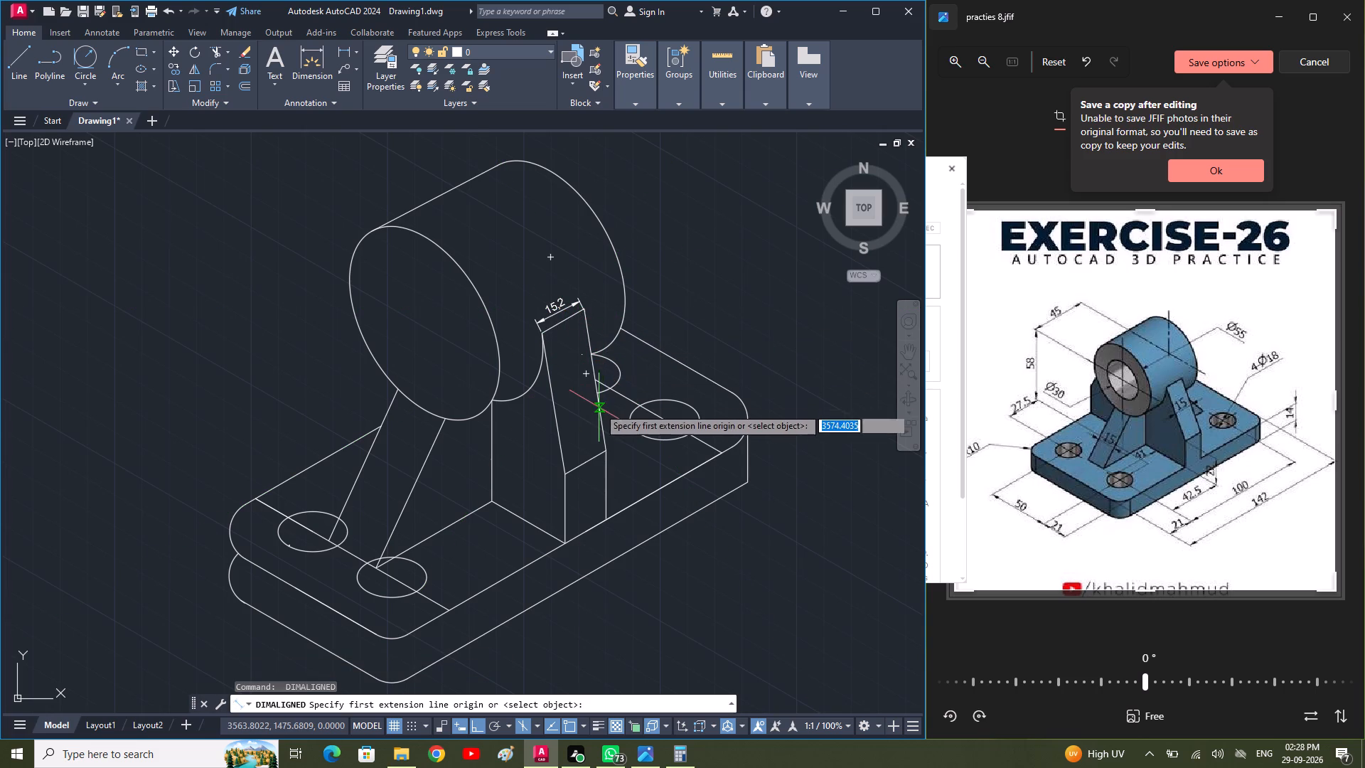
pyautogui.click(476, 289)
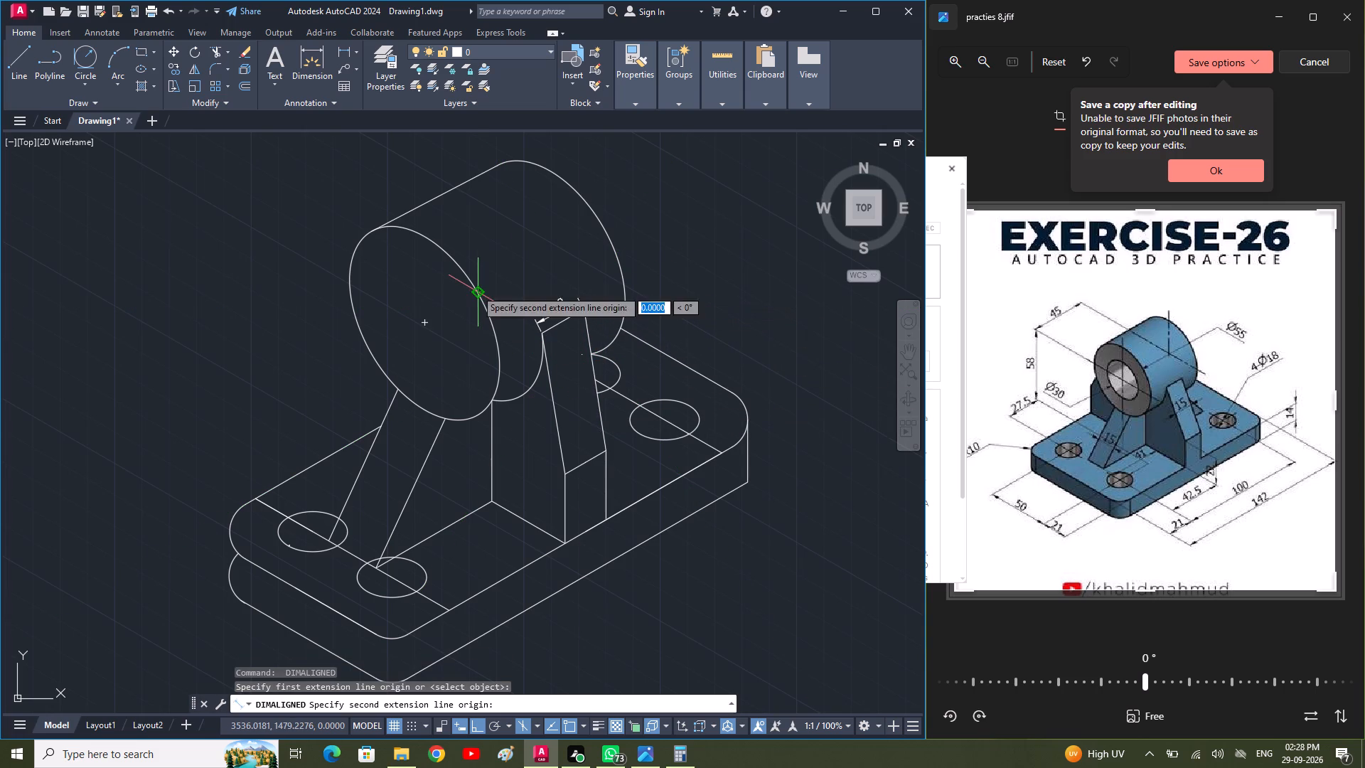
pyautogui.press('F5')
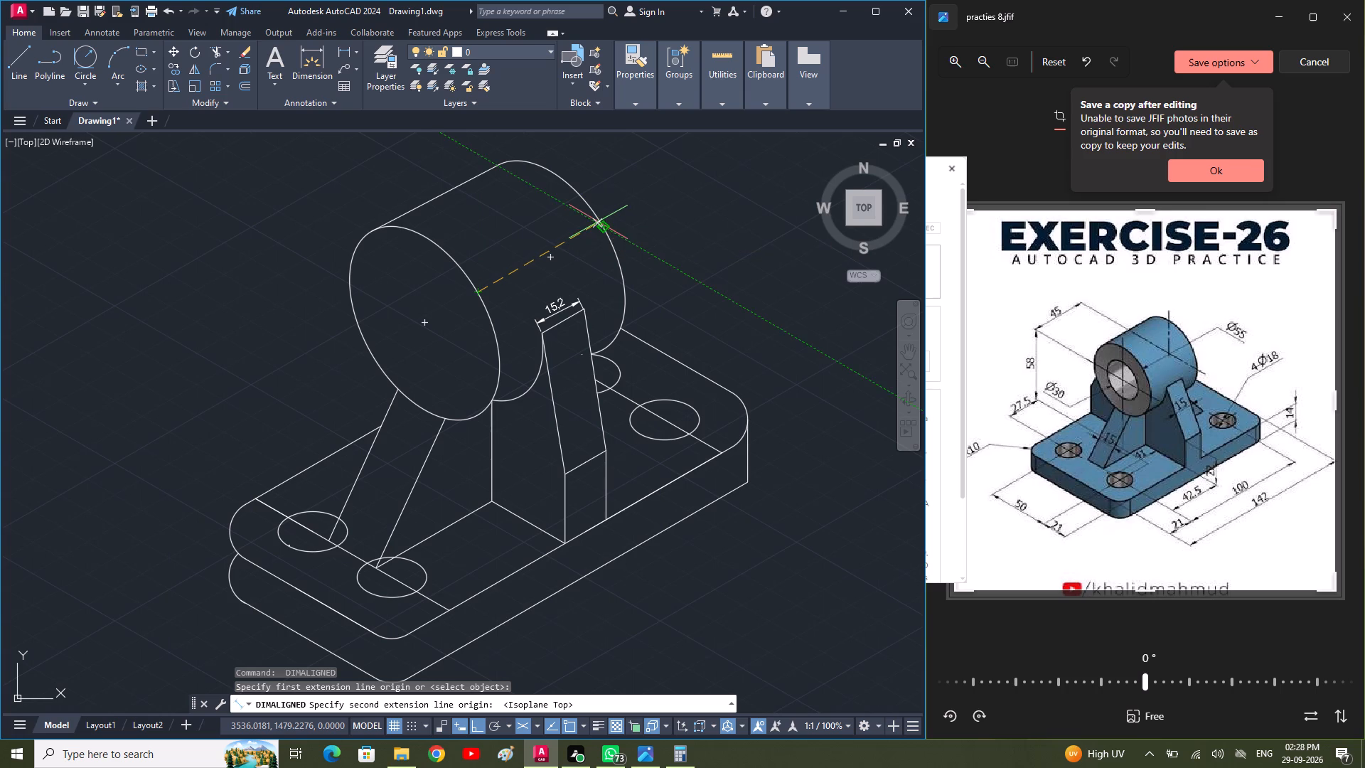
pyautogui.click(606, 228)
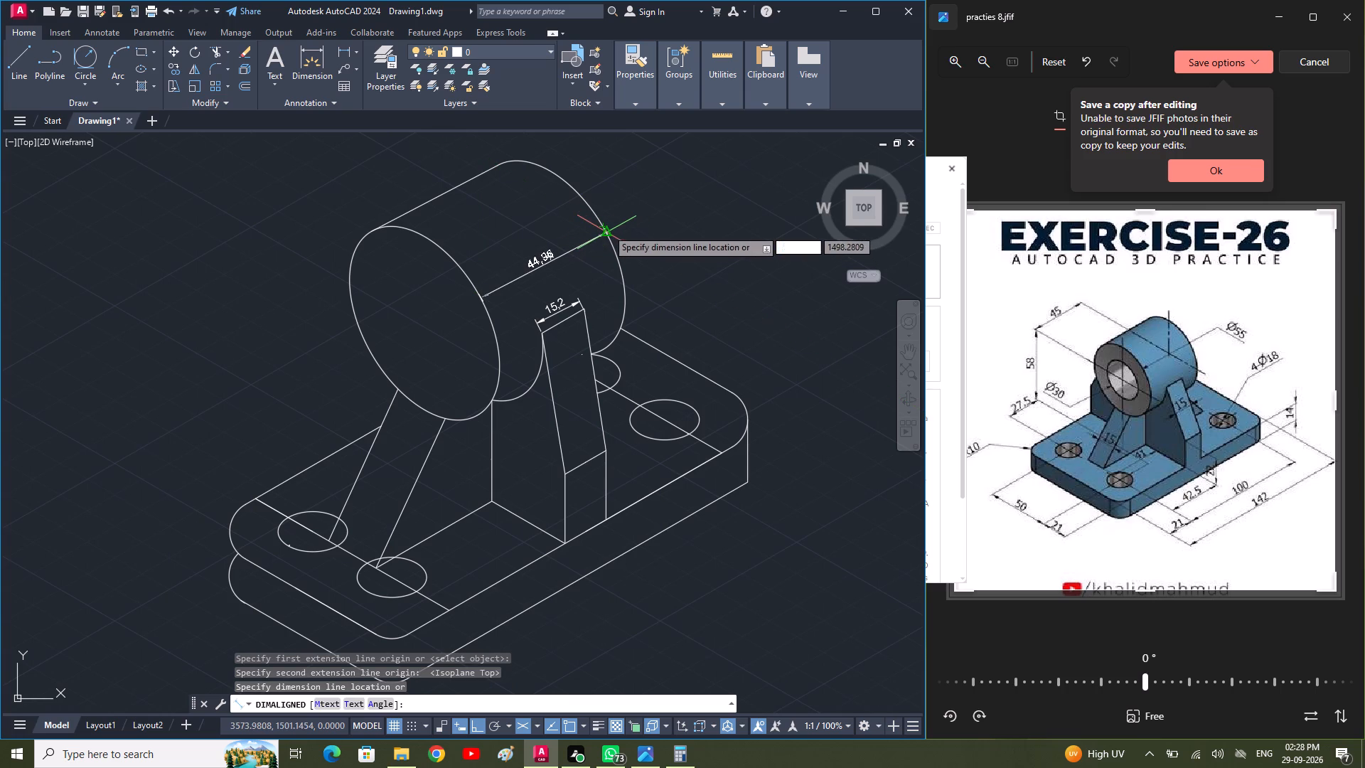
pyautogui.click(602, 221)
# Add an aligned dimension across the foot of the front rib on the plate's top front edge.
pyautogui.press('space')
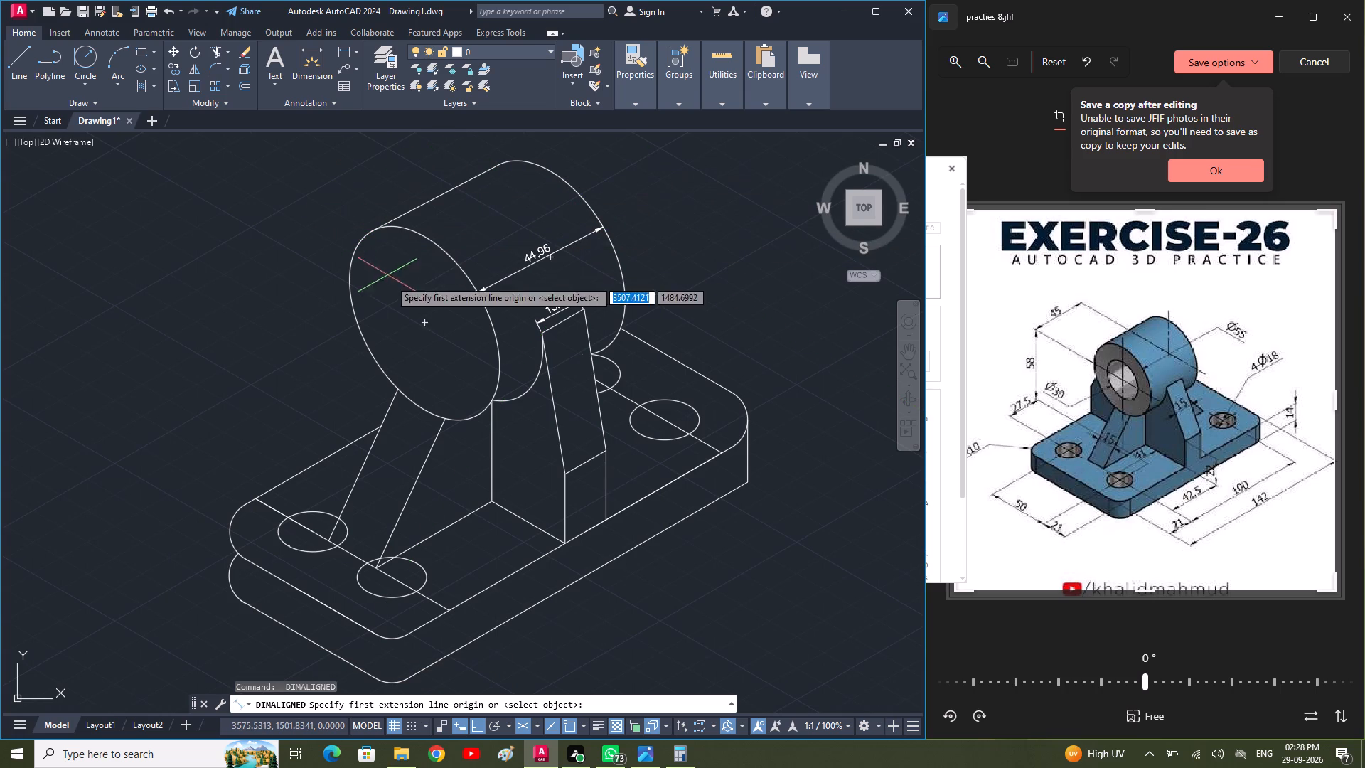
pyautogui.scroll(1, 572, 543)
pyautogui.click(564, 540)
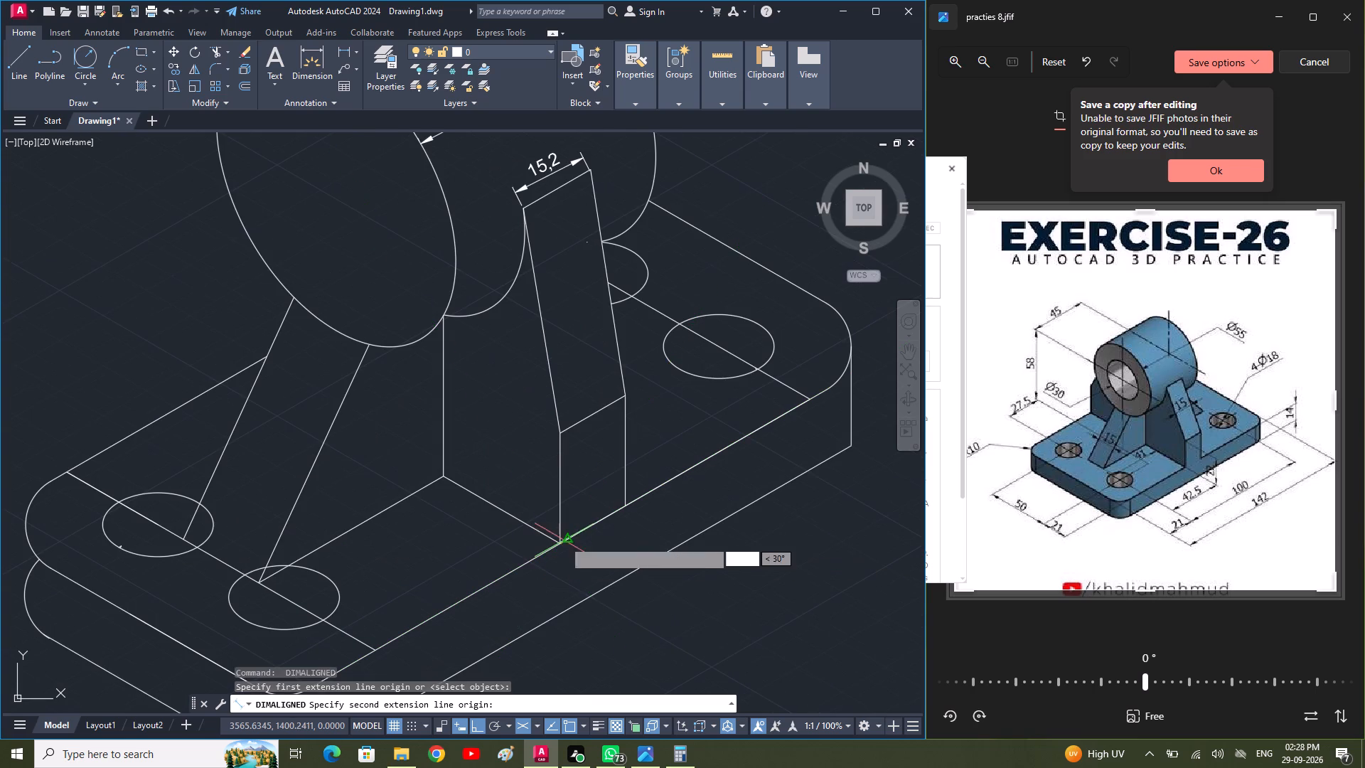
pyautogui.click(629, 508)
pyautogui.click(626, 484)
# Dimension the plate's top front edge on both sides of the rib's foot, out to each crosswise hole line's end.
pyautogui.press('space')
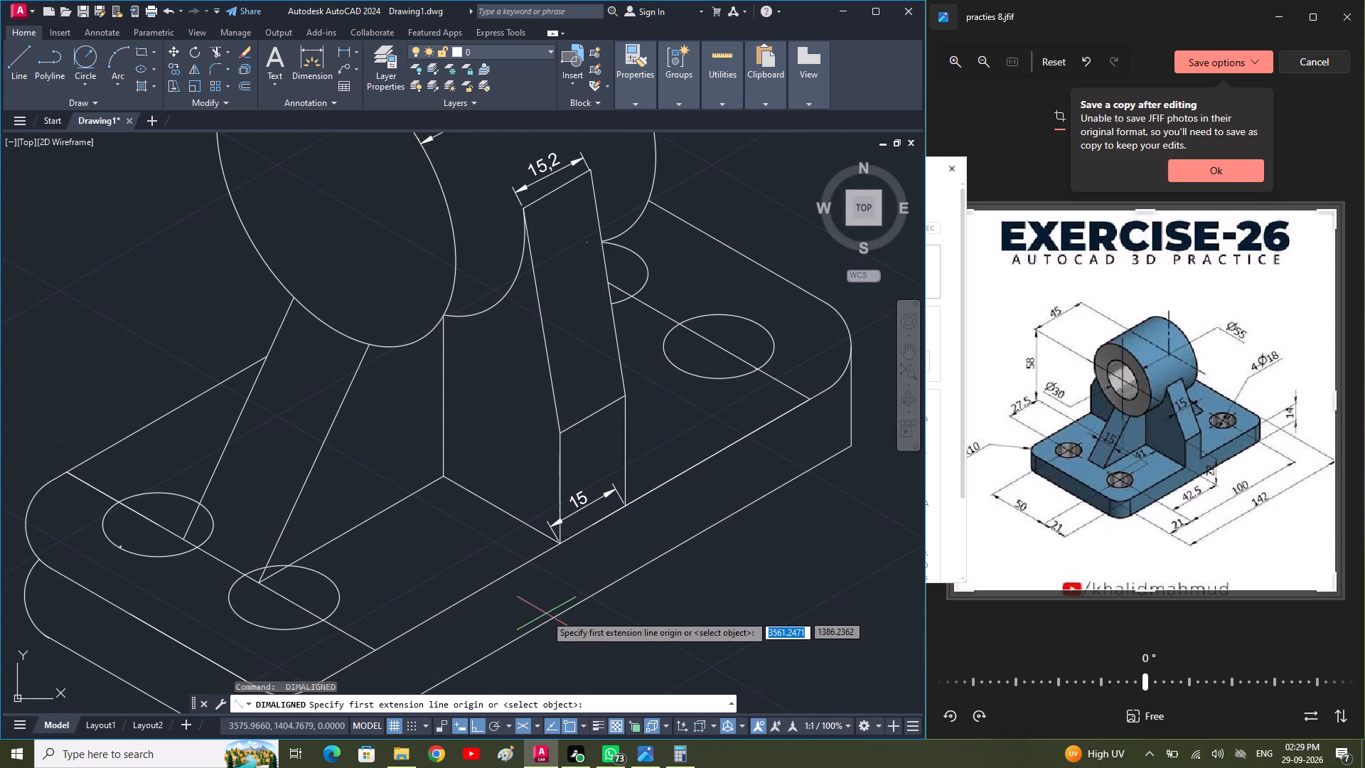
pyautogui.click(809, 402)
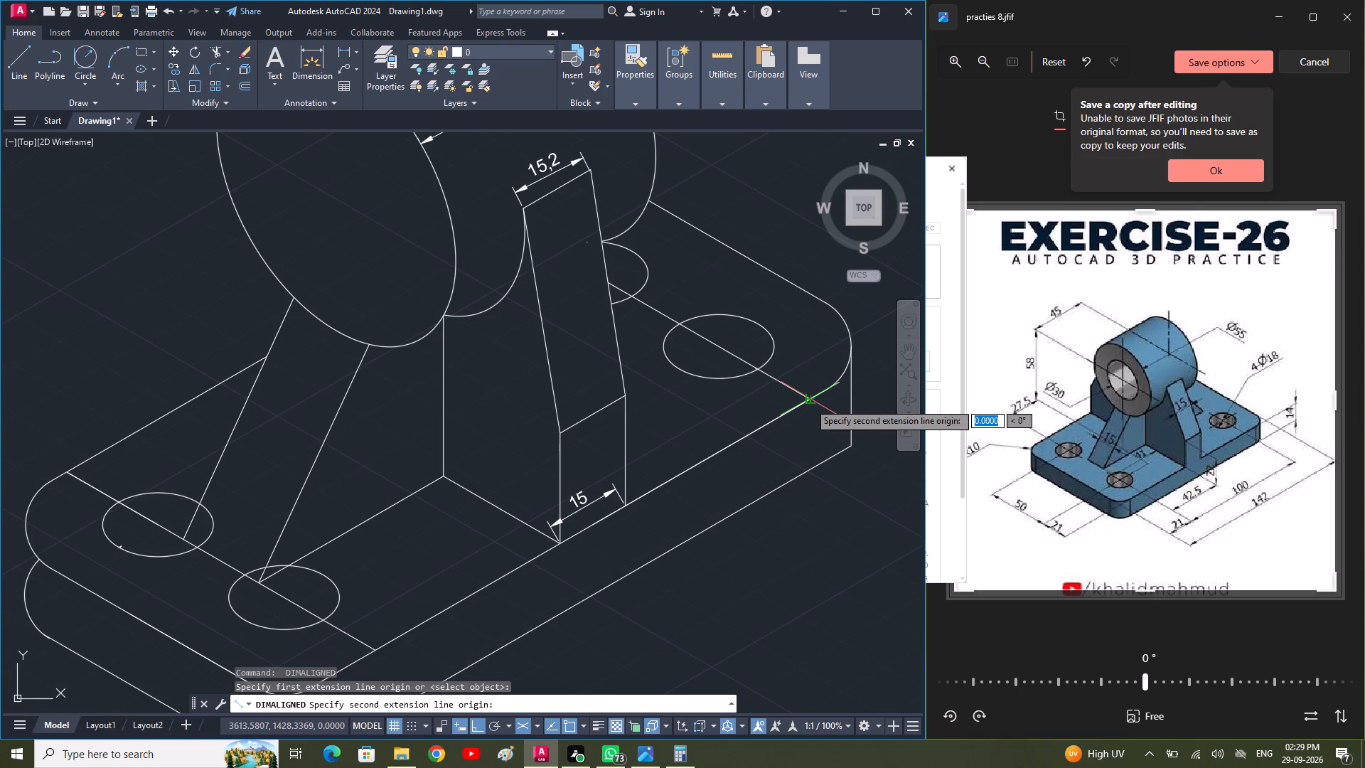
pyautogui.click(620, 508)
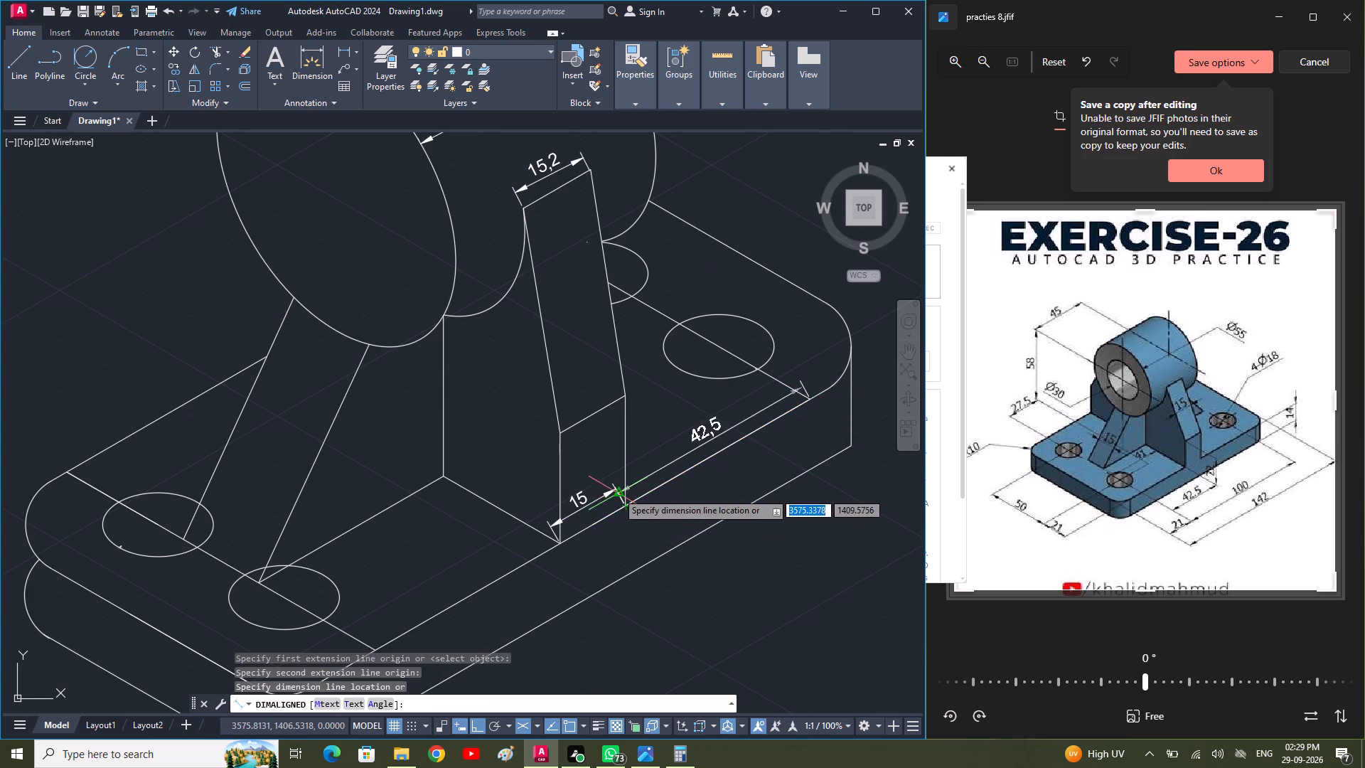
pyautogui.click(614, 484)
pyautogui.moveTo(543, 545); pyautogui.dragTo(639, 447, button='middle')
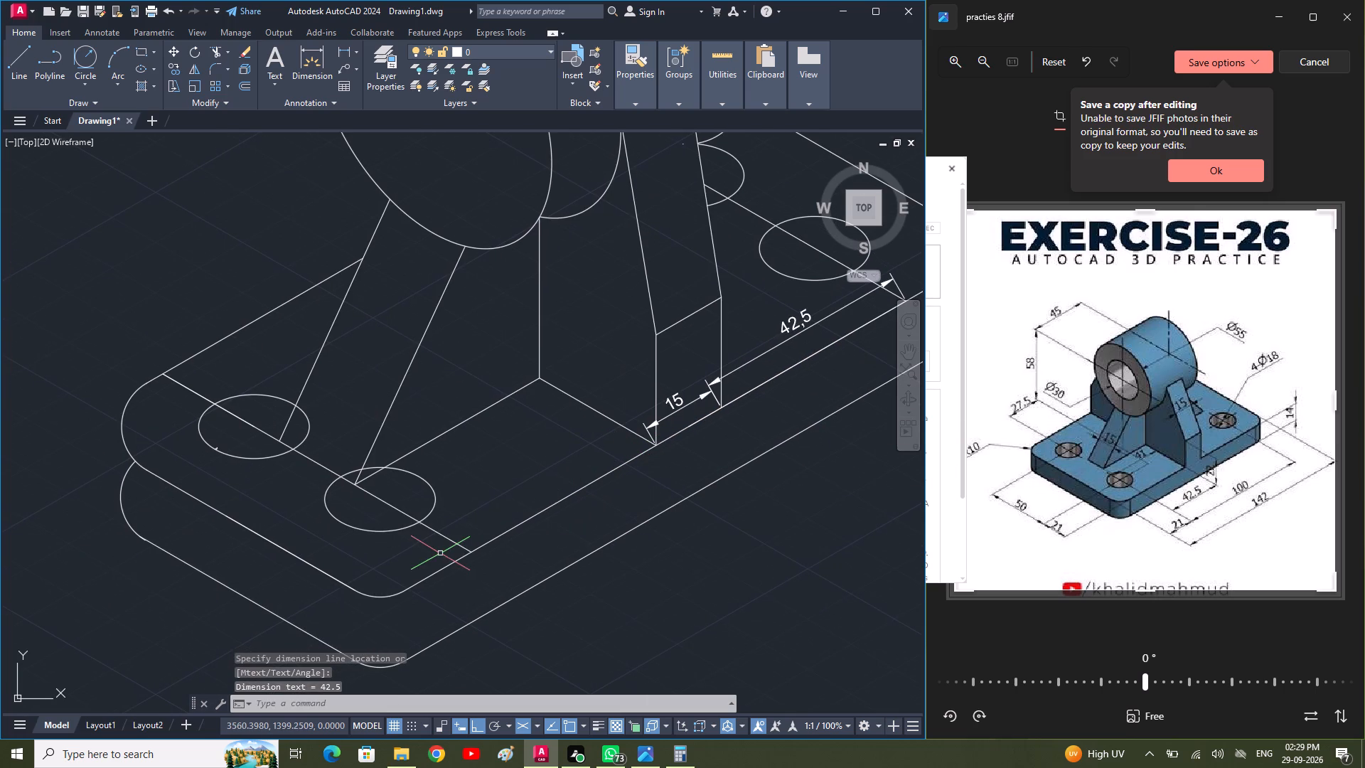
pyautogui.press('space')
pyautogui.click(474, 550)
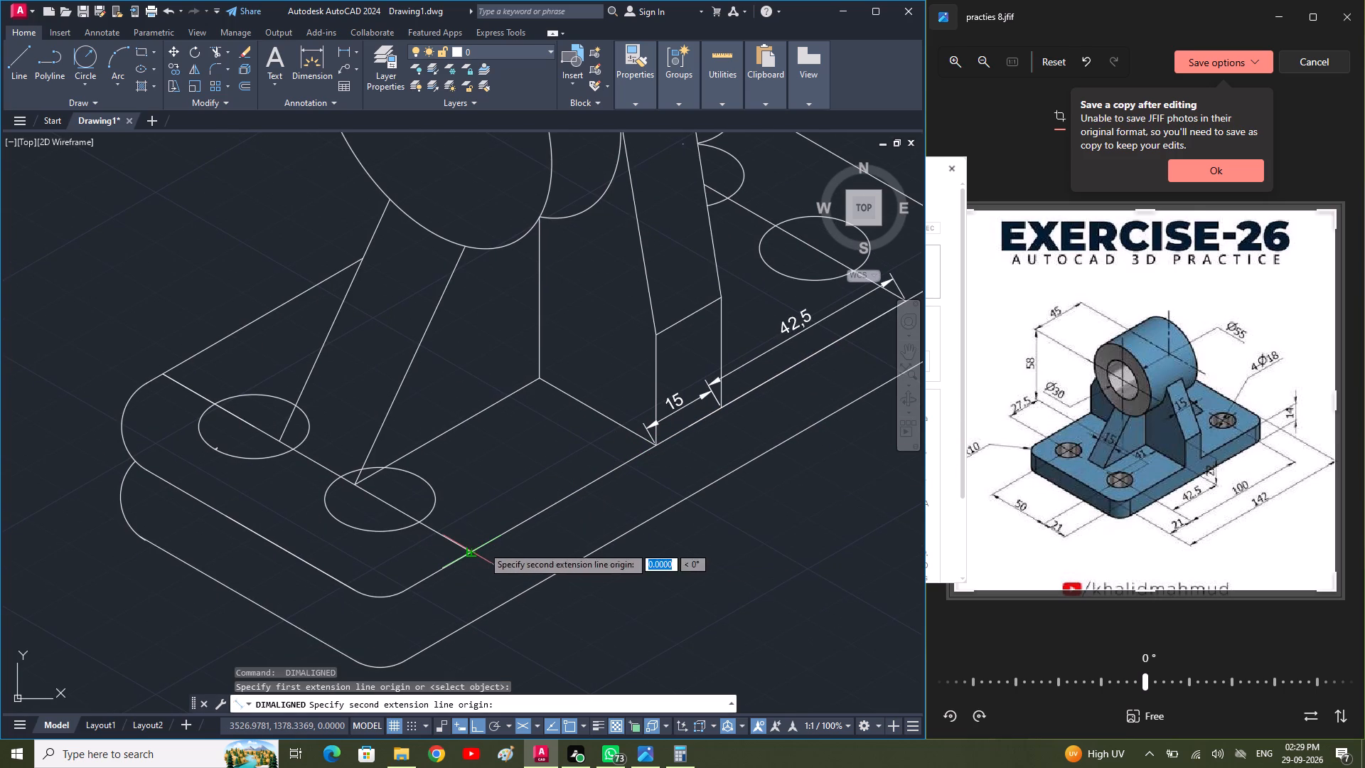
pyautogui.click(658, 442)
pyautogui.click(617, 413)
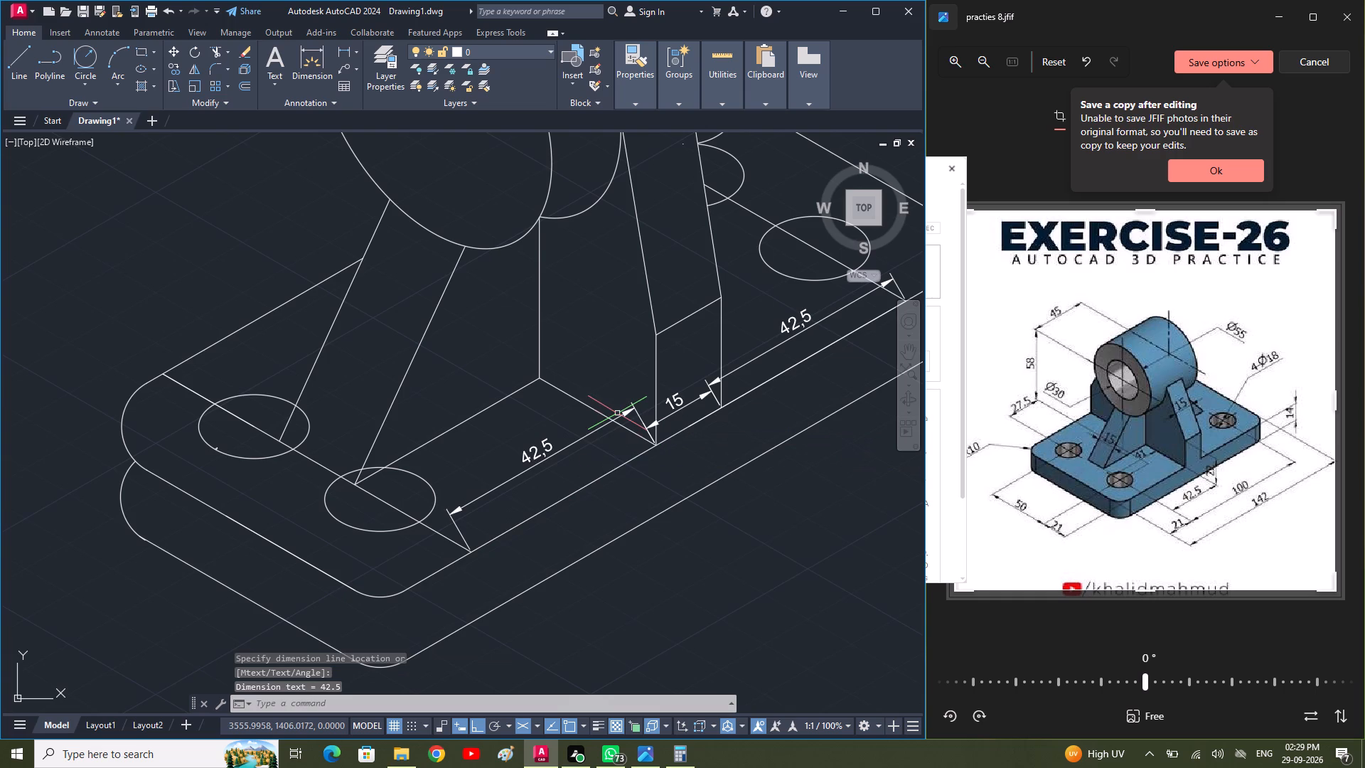
# On the left crosswise hole line, dimension from the front edge to the sloped rib's nearer foot, and between the rib's two feet.
pyautogui.press('space')
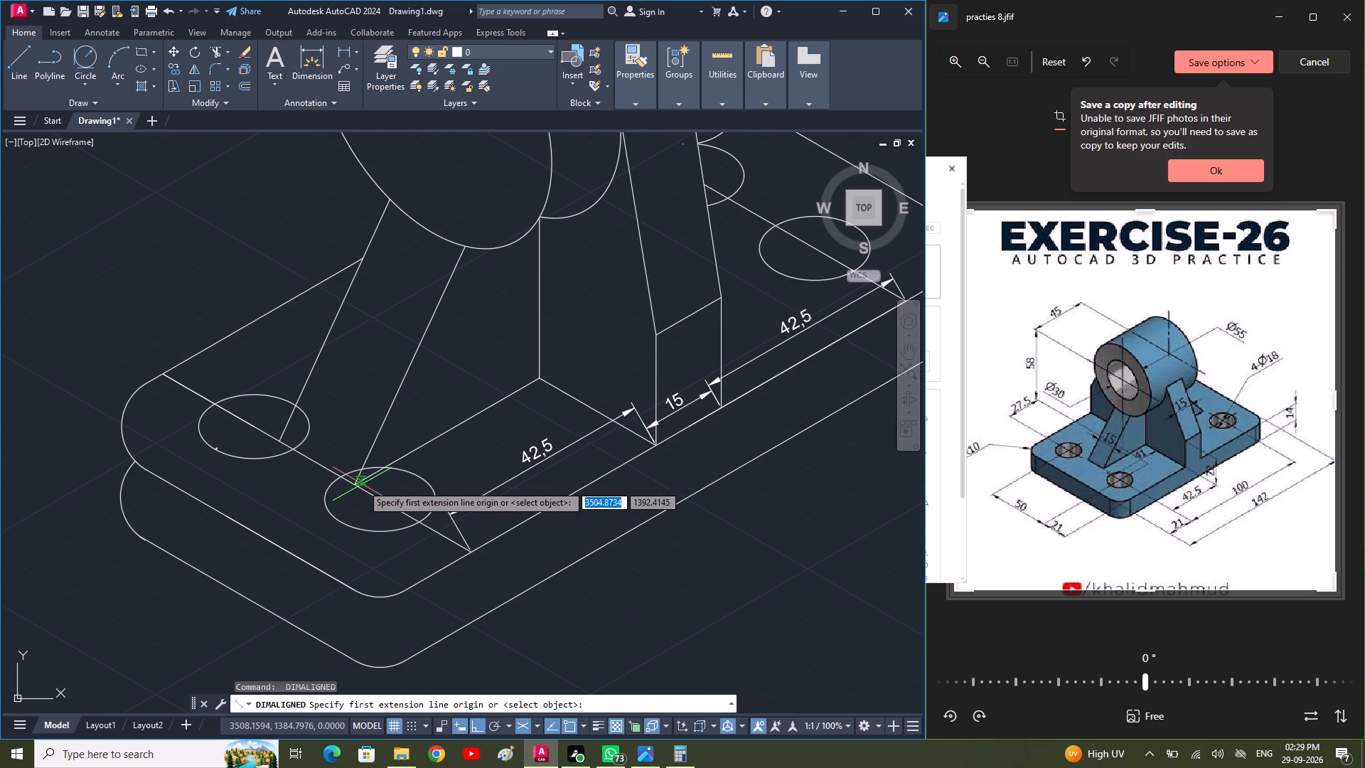
pyautogui.click(359, 486)
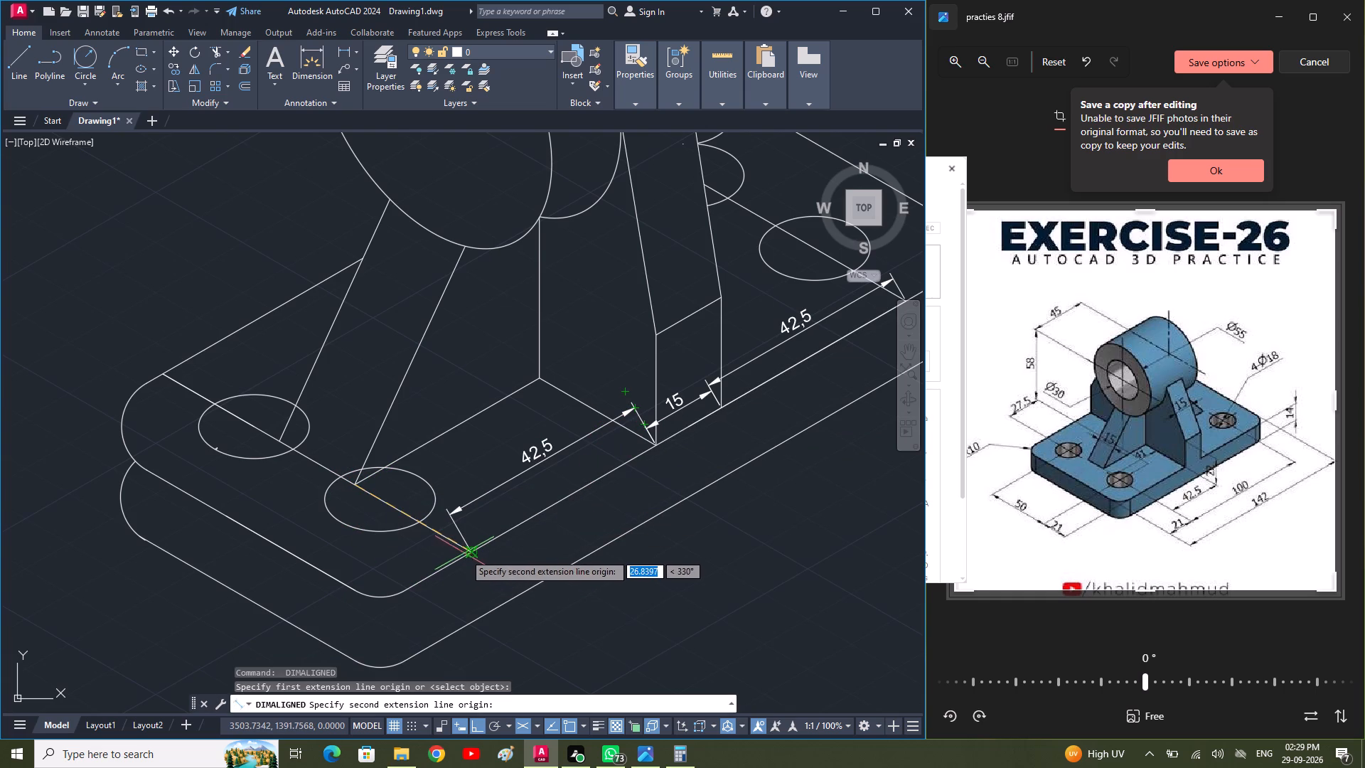
pyautogui.click(466, 552)
pyautogui.click(416, 572)
pyautogui.press('space')
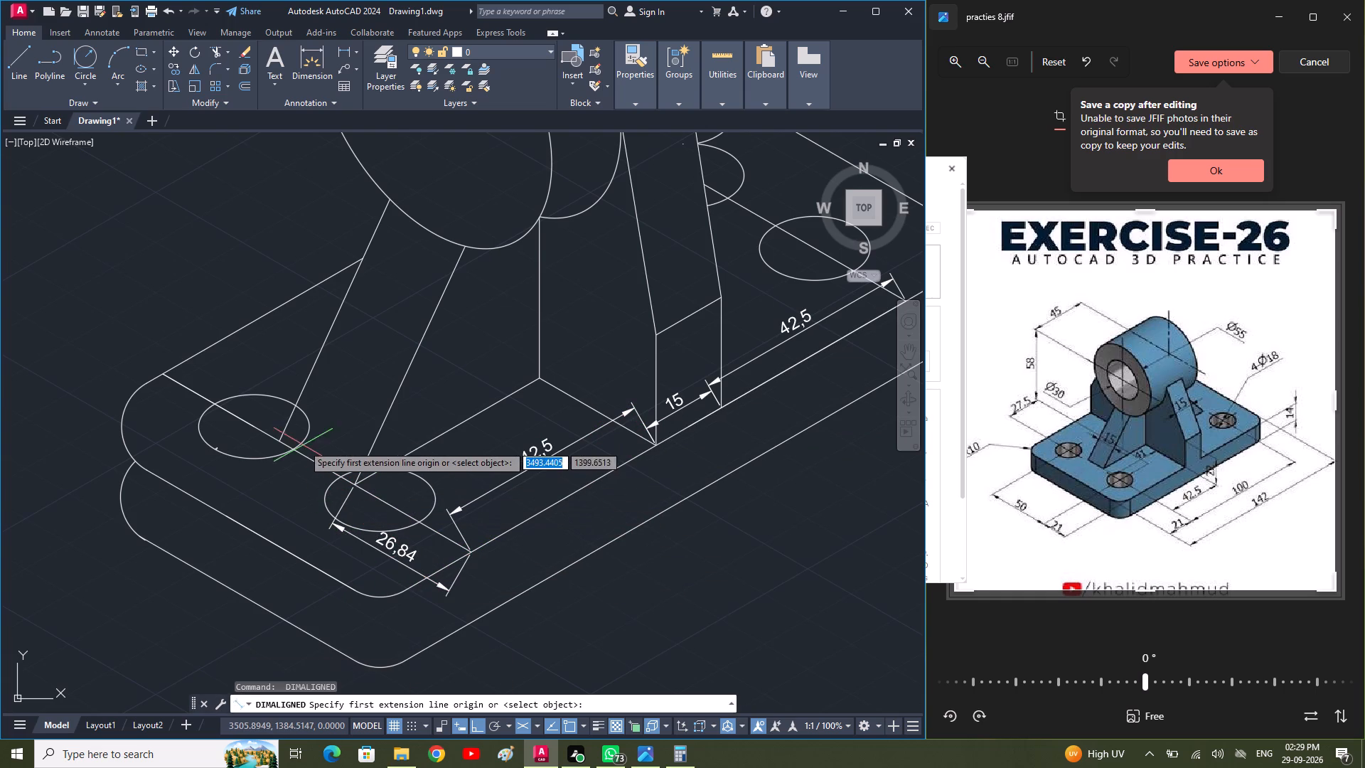
pyautogui.click(282, 438)
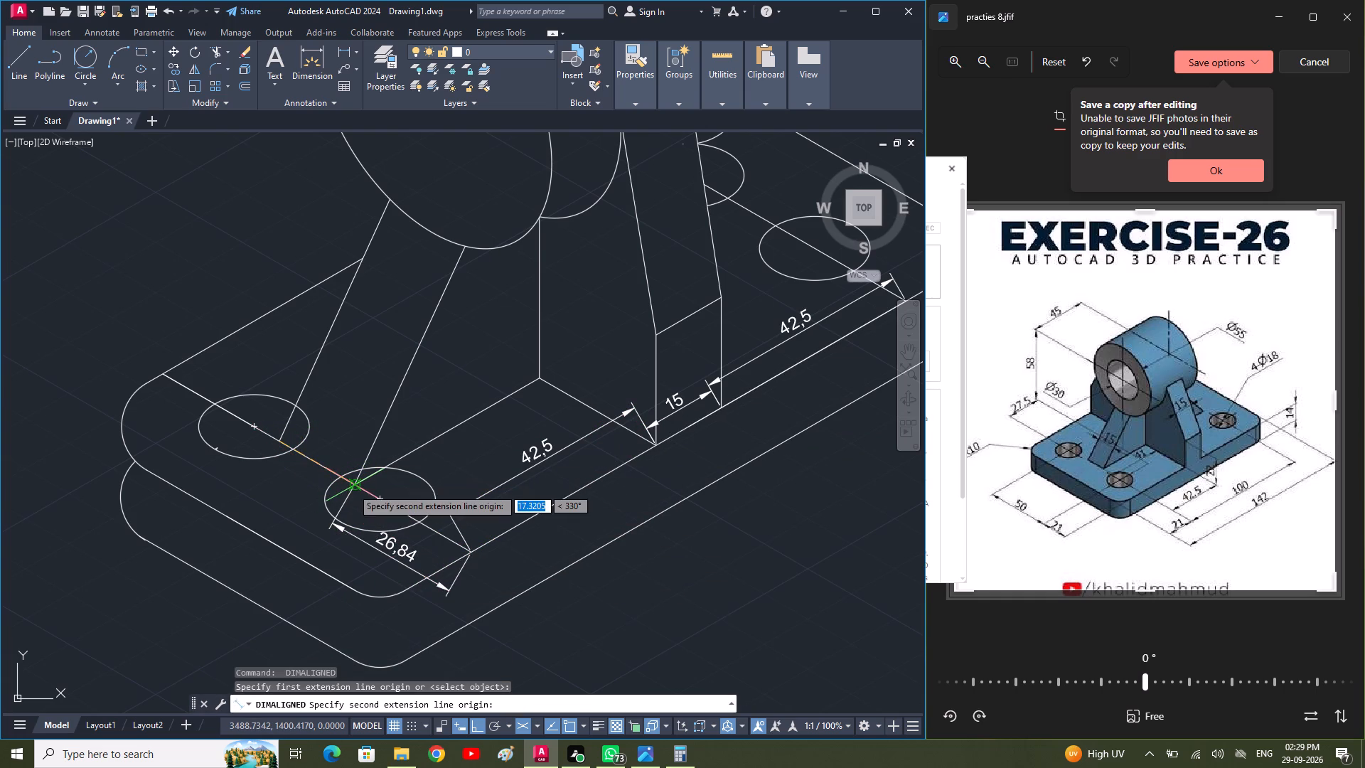
pyautogui.click(353, 488)
pyautogui.click(369, 464)
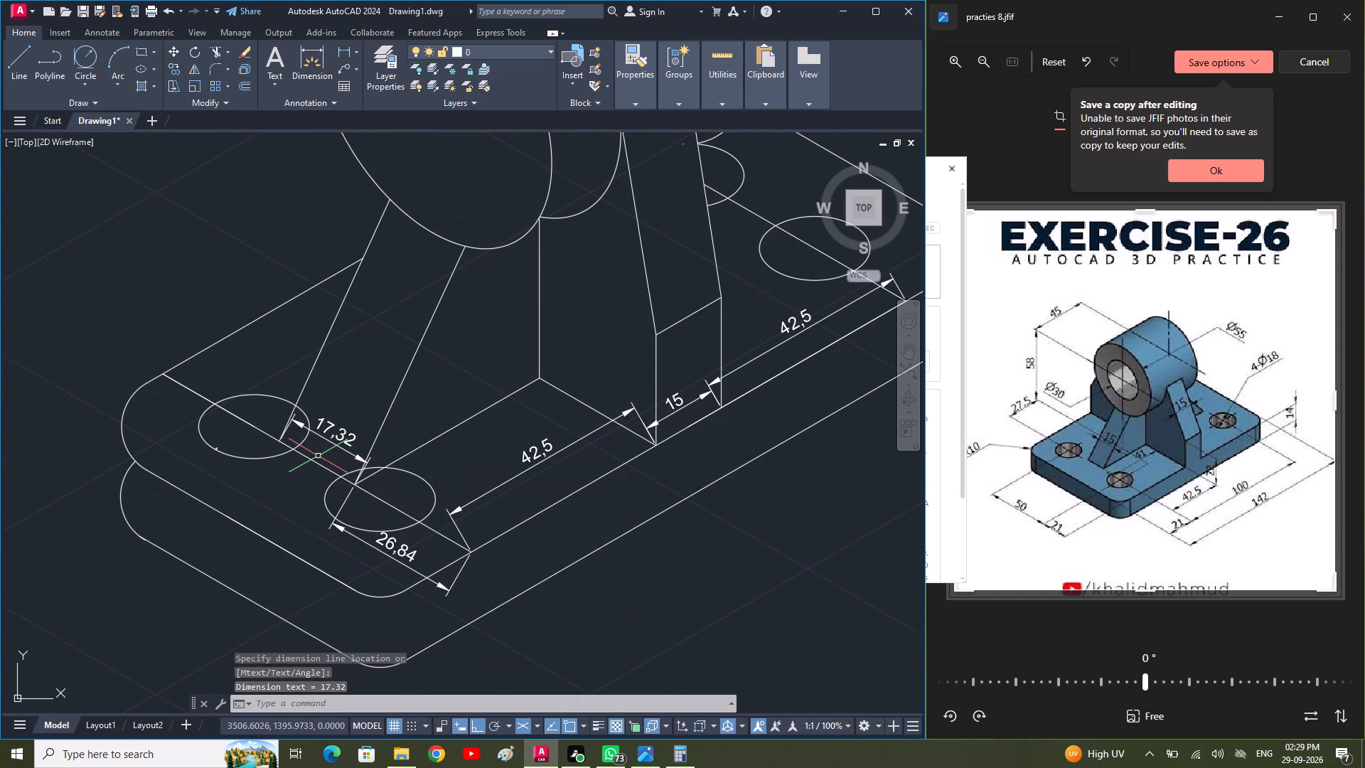
# Add an aligned dimension on the left crosswise hole line from the plate's rear edge to the rear hole's ellipse.
pyautogui.moveTo(348, 483); pyautogui.dragTo(373, 509, button='middle')
pyautogui.press('space')
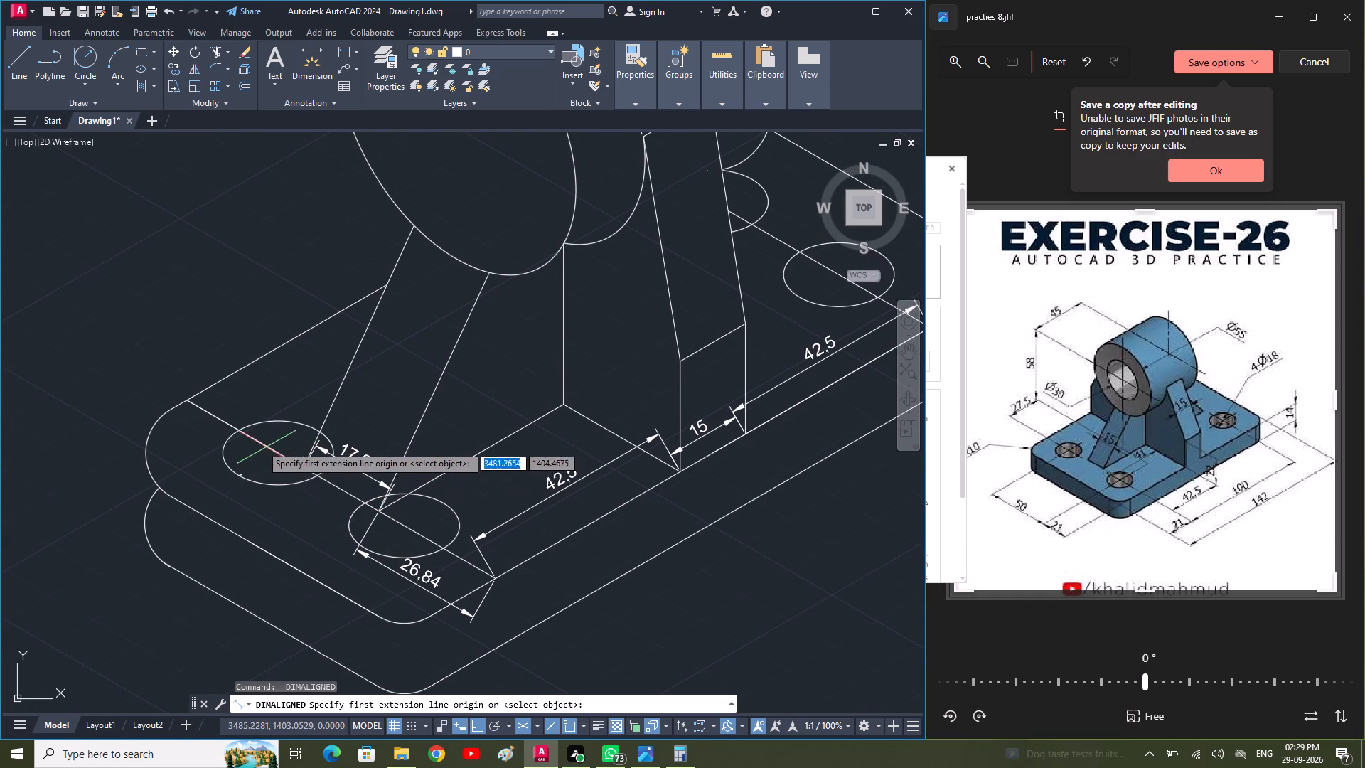
pyautogui.click(190, 405)
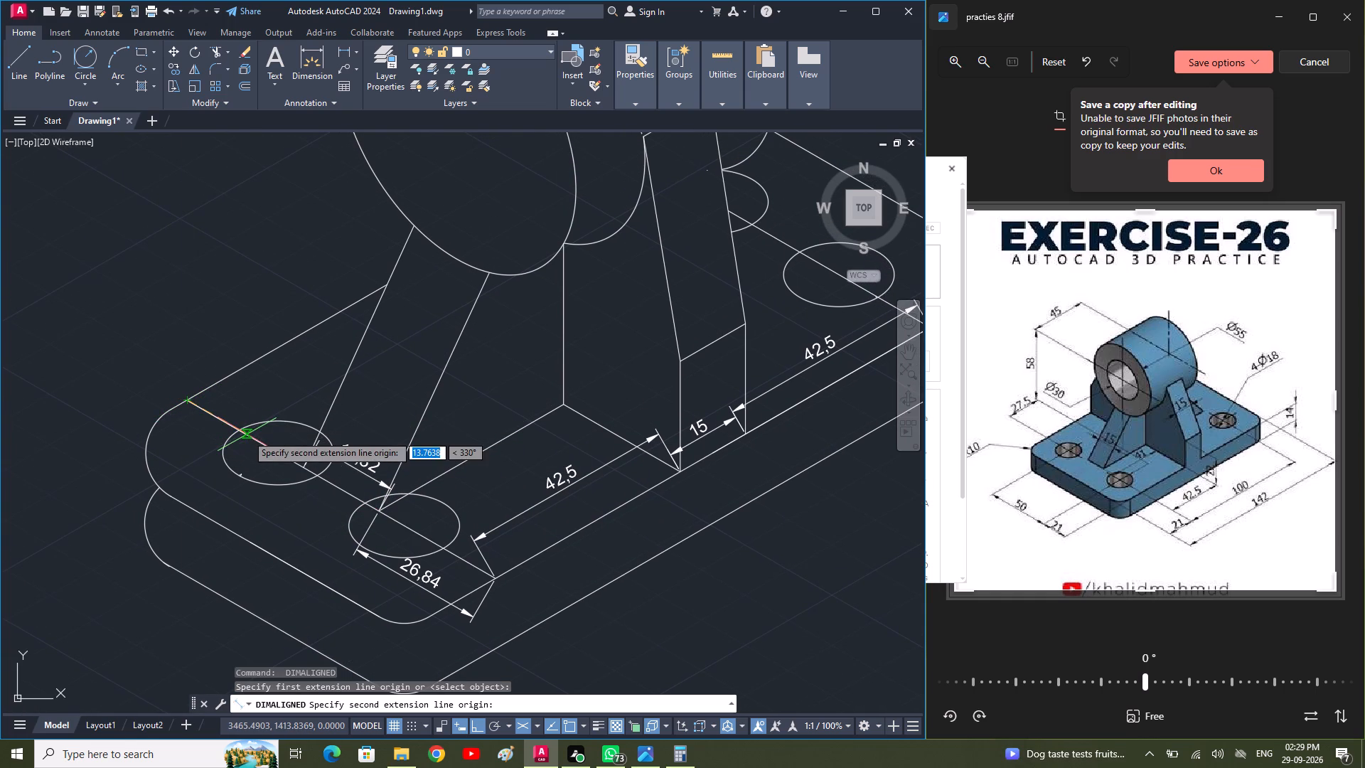
pyautogui.click(237, 429)
pyautogui.click(269, 410)
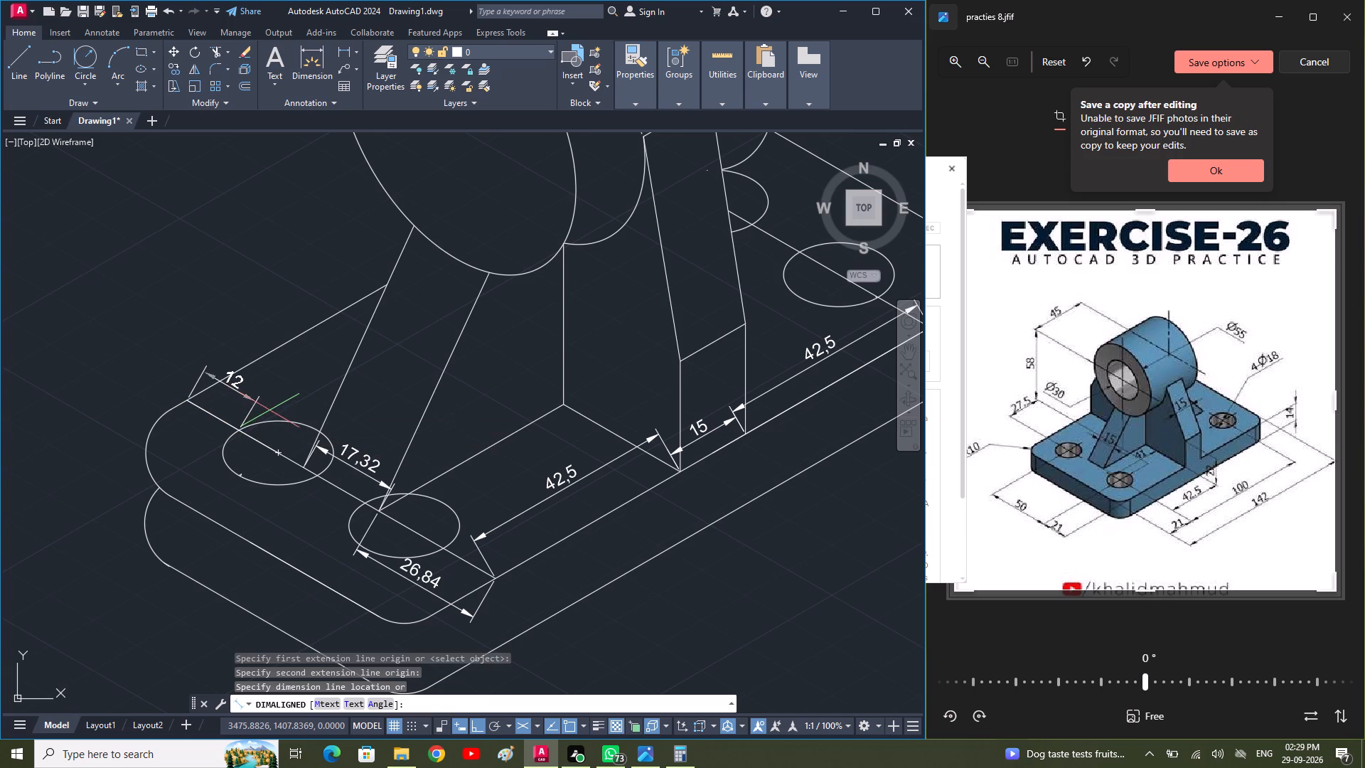
# Dimension the crosswise bottom edge of the web, from the vertical line's foot to the front rib's corner.
pyautogui.press('space')
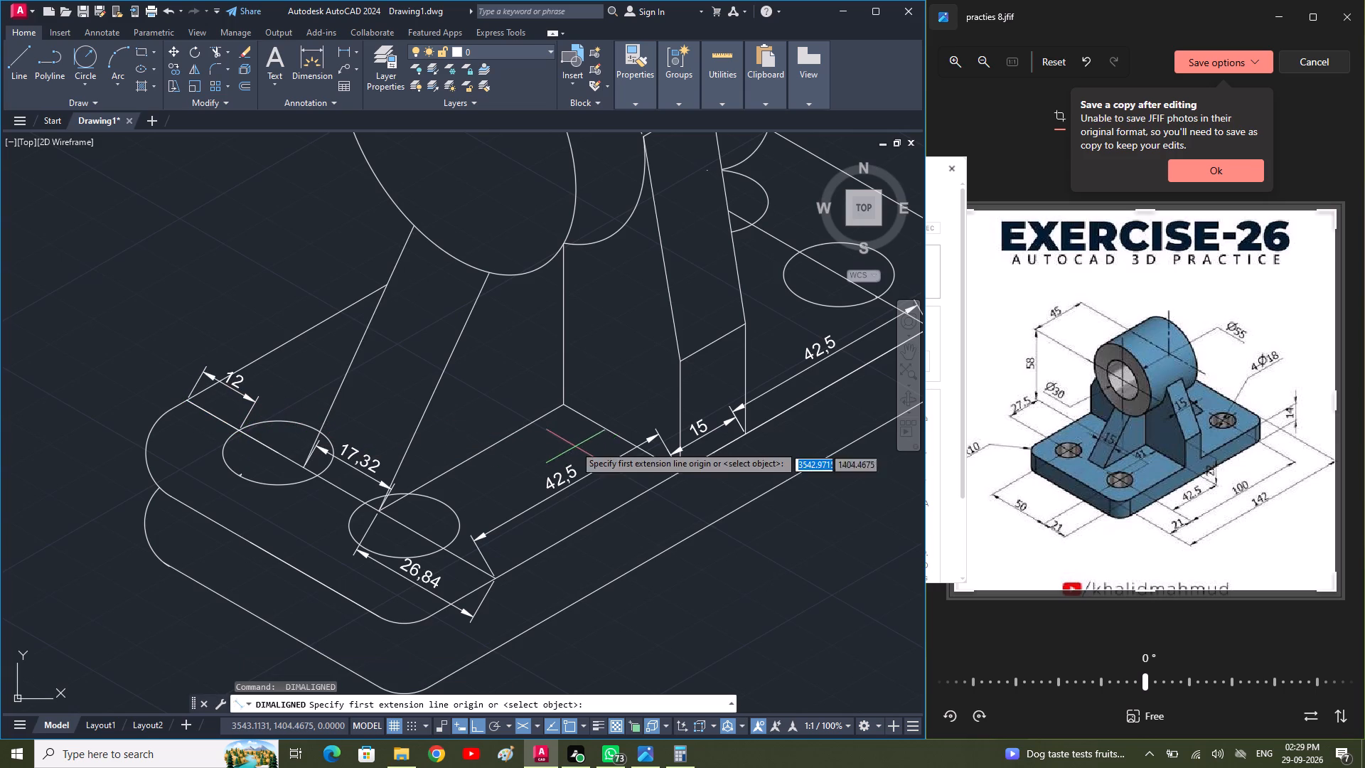
pyautogui.click(565, 404)
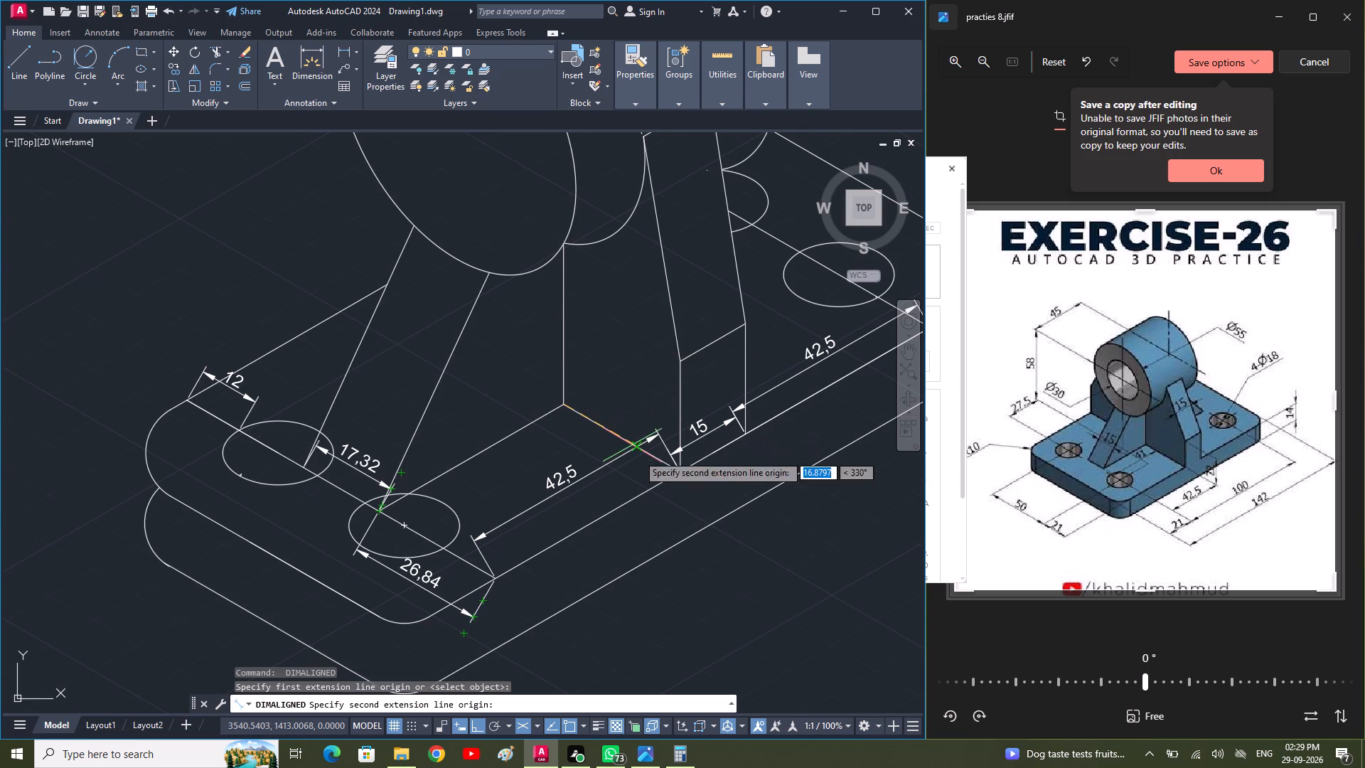
pyautogui.click(678, 467)
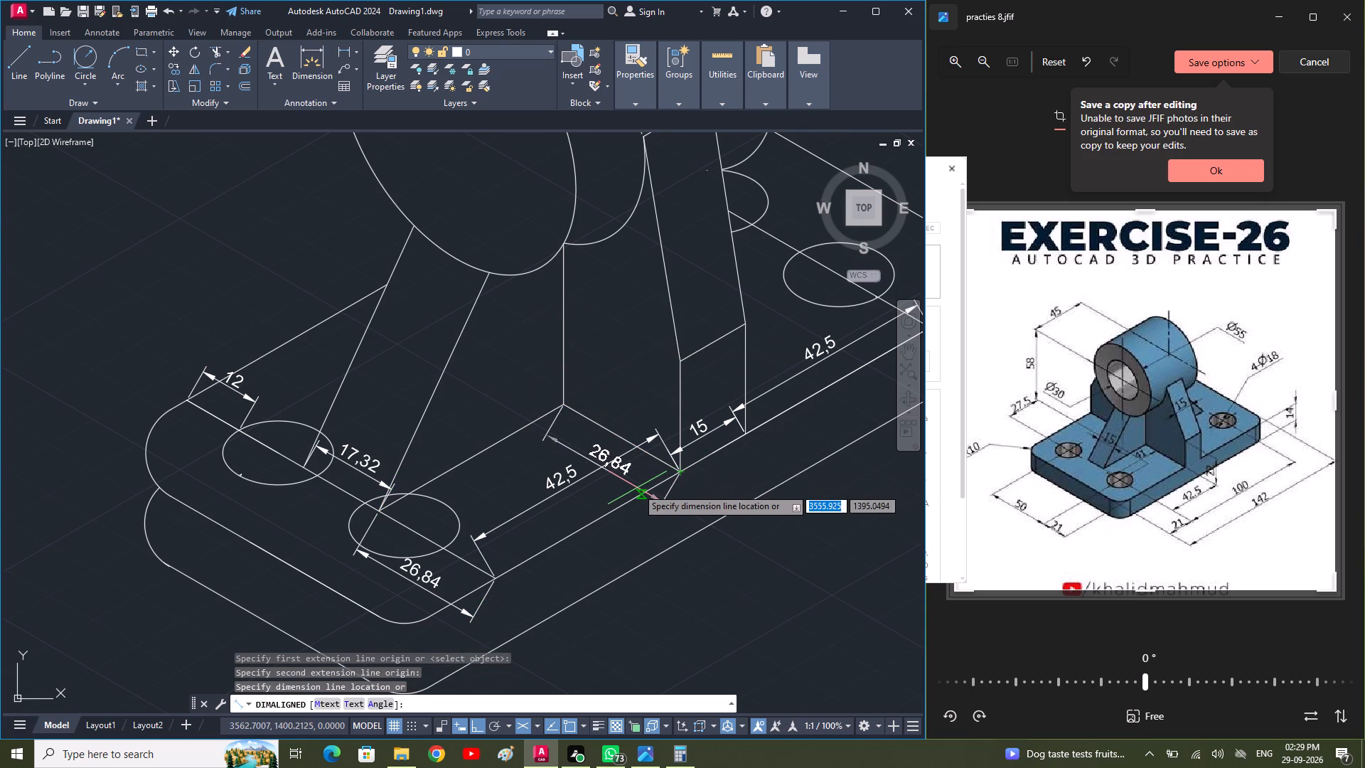
pyautogui.click(637, 488)
# Add an aligned dimension along the straight bottom front edge of the base plate, placed outside the plate.
pyautogui.moveTo(702, 457); pyautogui.dragTo(521, 597, button='middle')
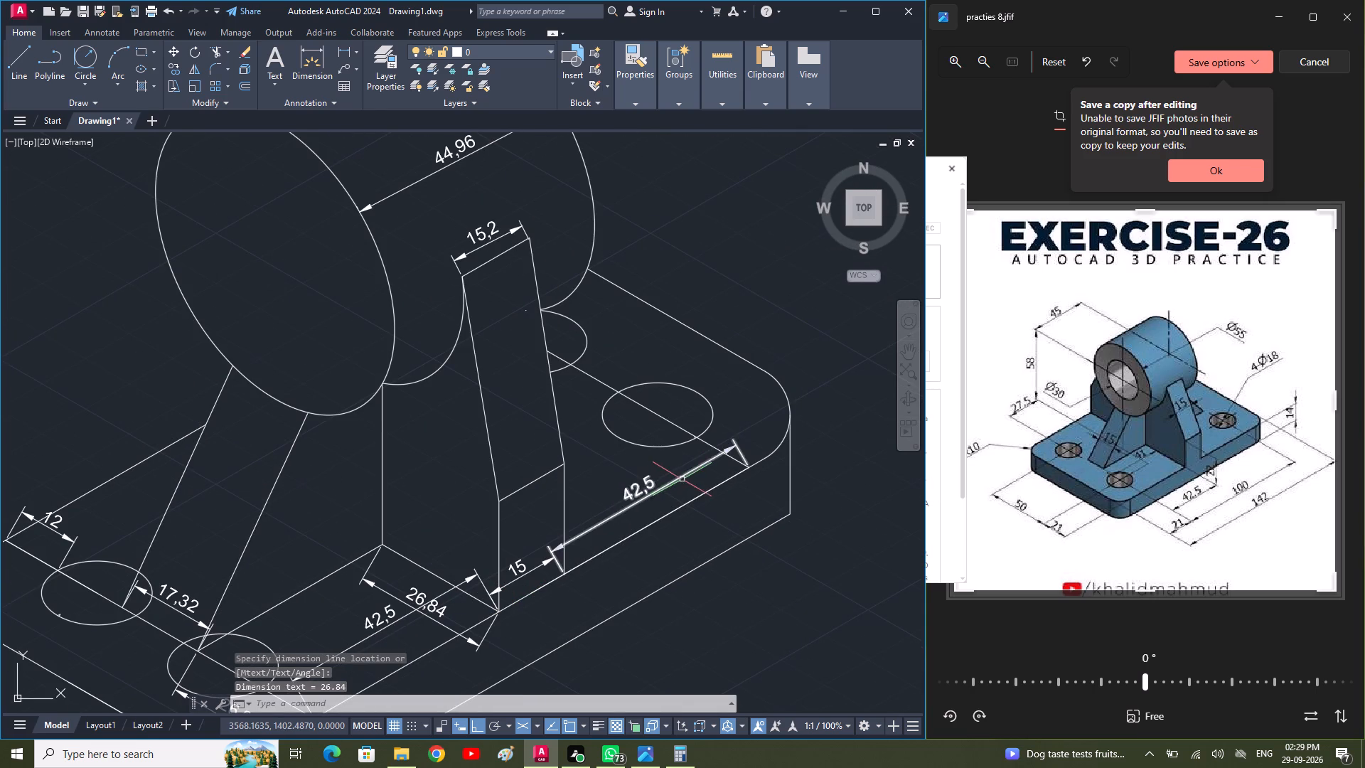
pyautogui.moveTo(759, 545); pyautogui.dragTo(761, 483, button='middle')
pyautogui.press('space')
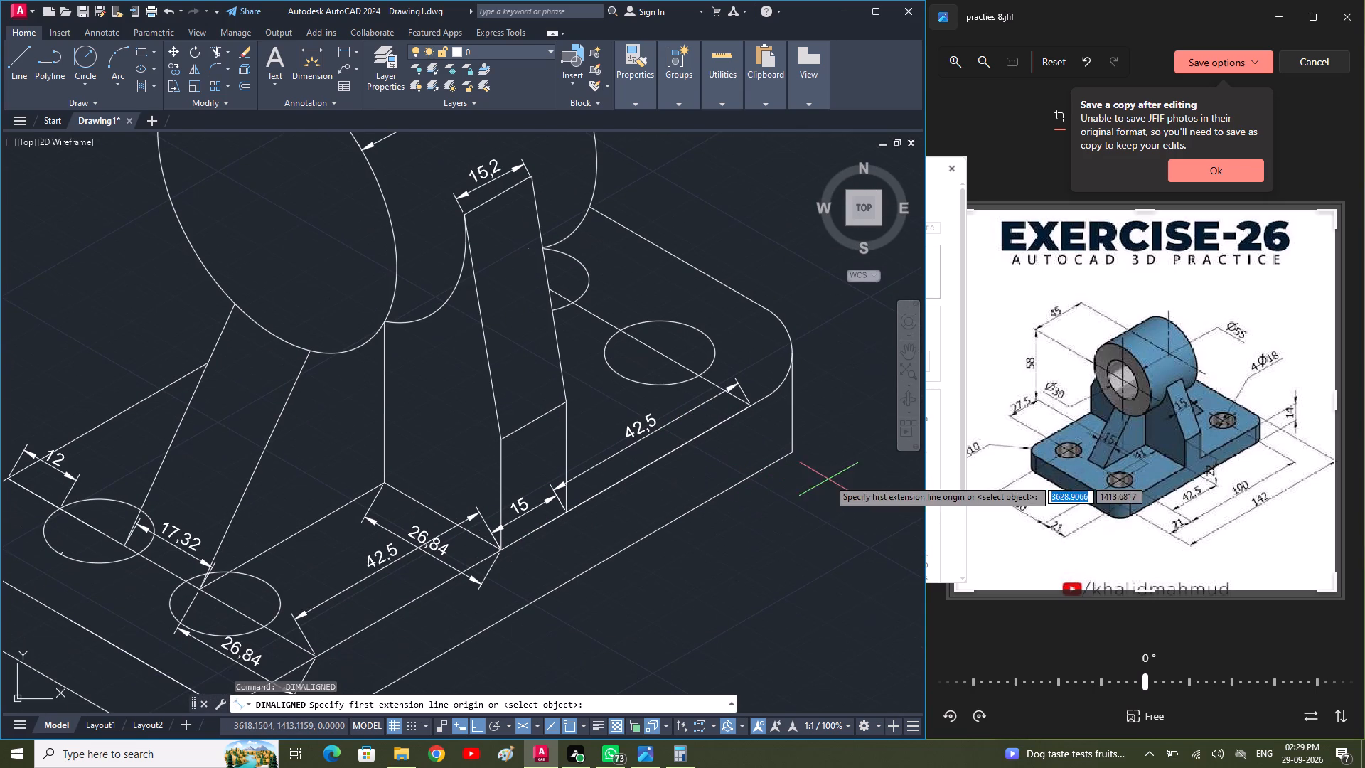
pyautogui.click(798, 454)
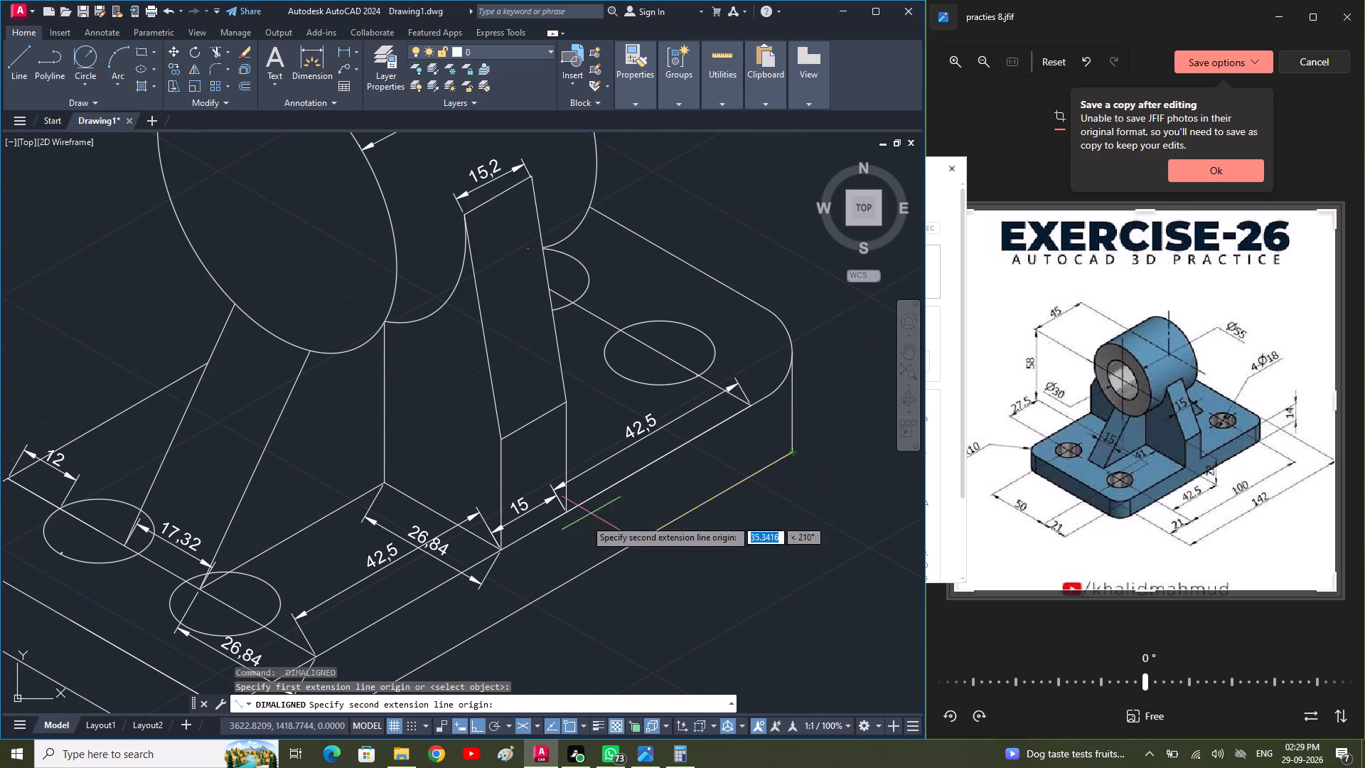
pyautogui.moveTo(586, 524); pyautogui.dragTo(877, 303, button='middle')
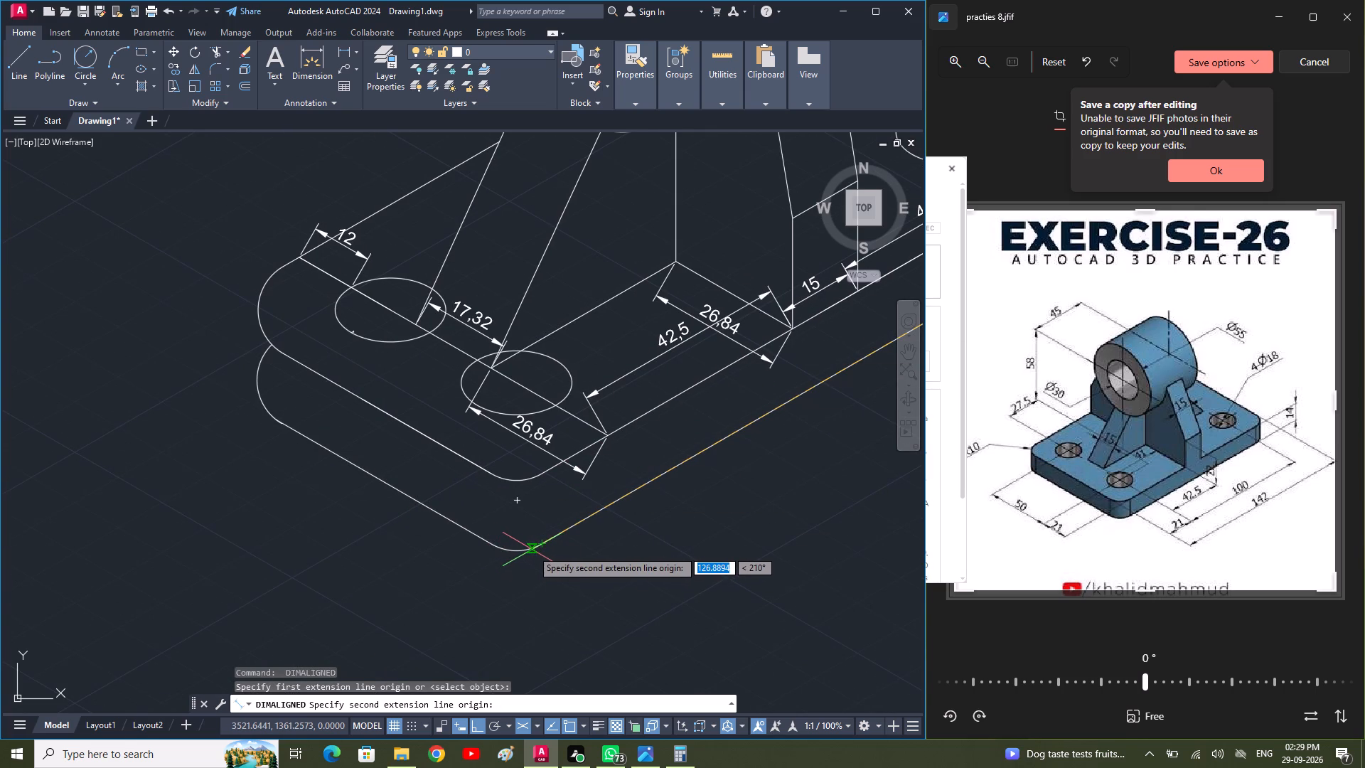
pyautogui.click(532, 550)
pyautogui.click(572, 600)
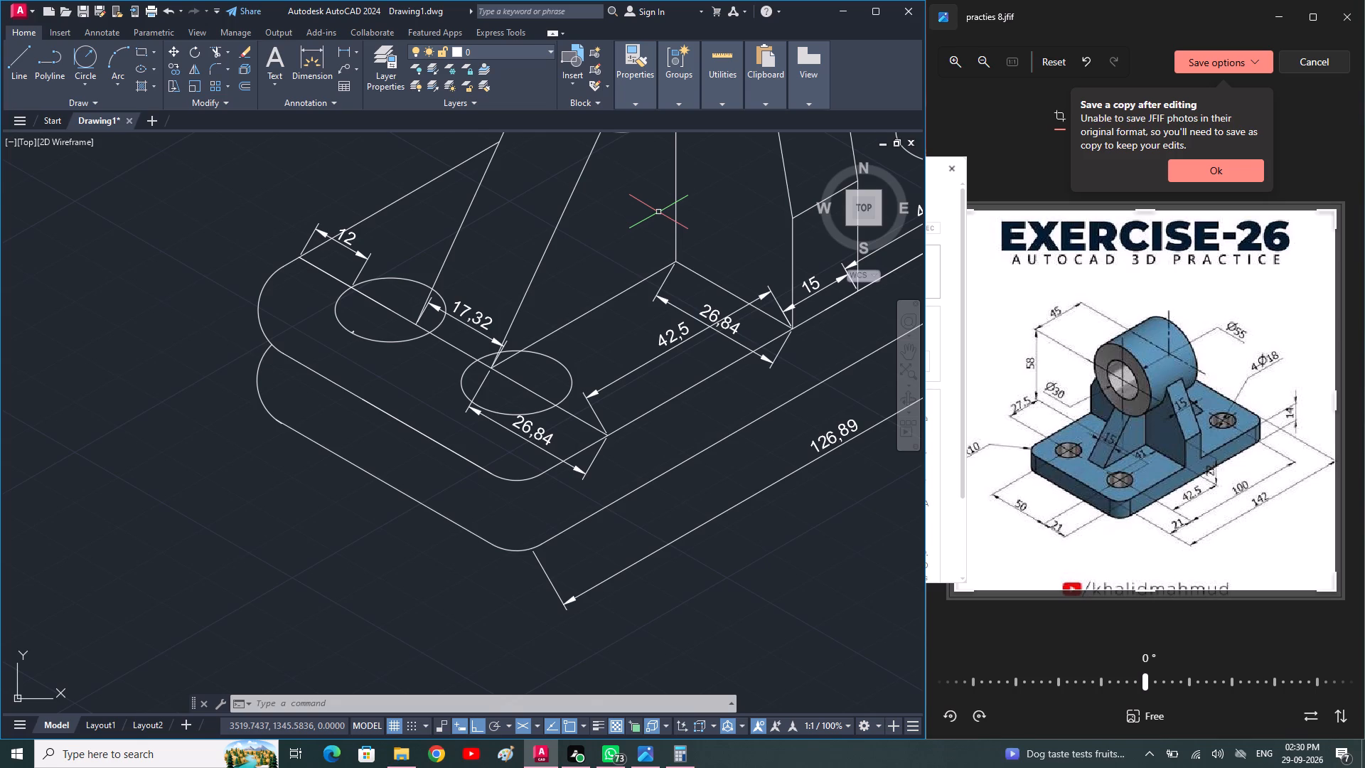
# Add an aligned dimension between the centres of the left front and left rear holes, placed outside the base plate.
pyautogui.press('space')
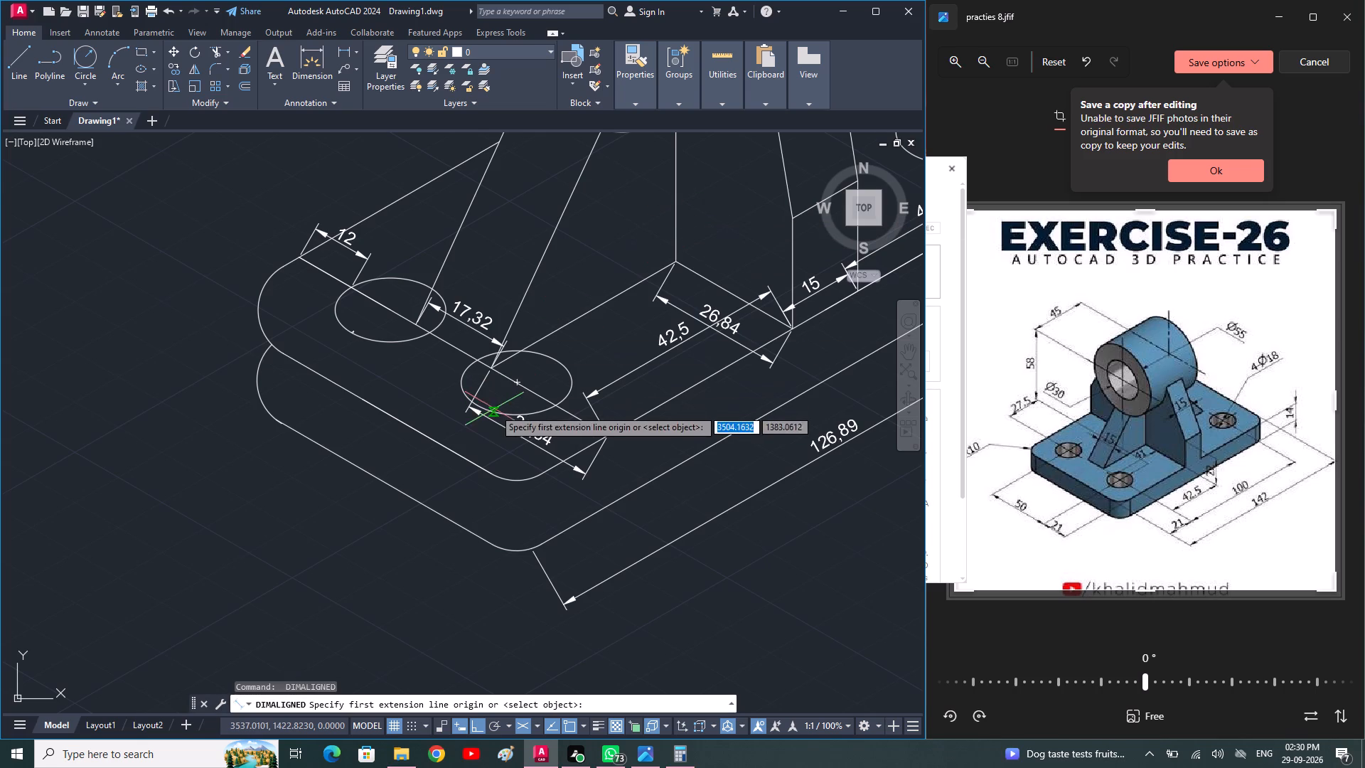
pyautogui.click(515, 379)
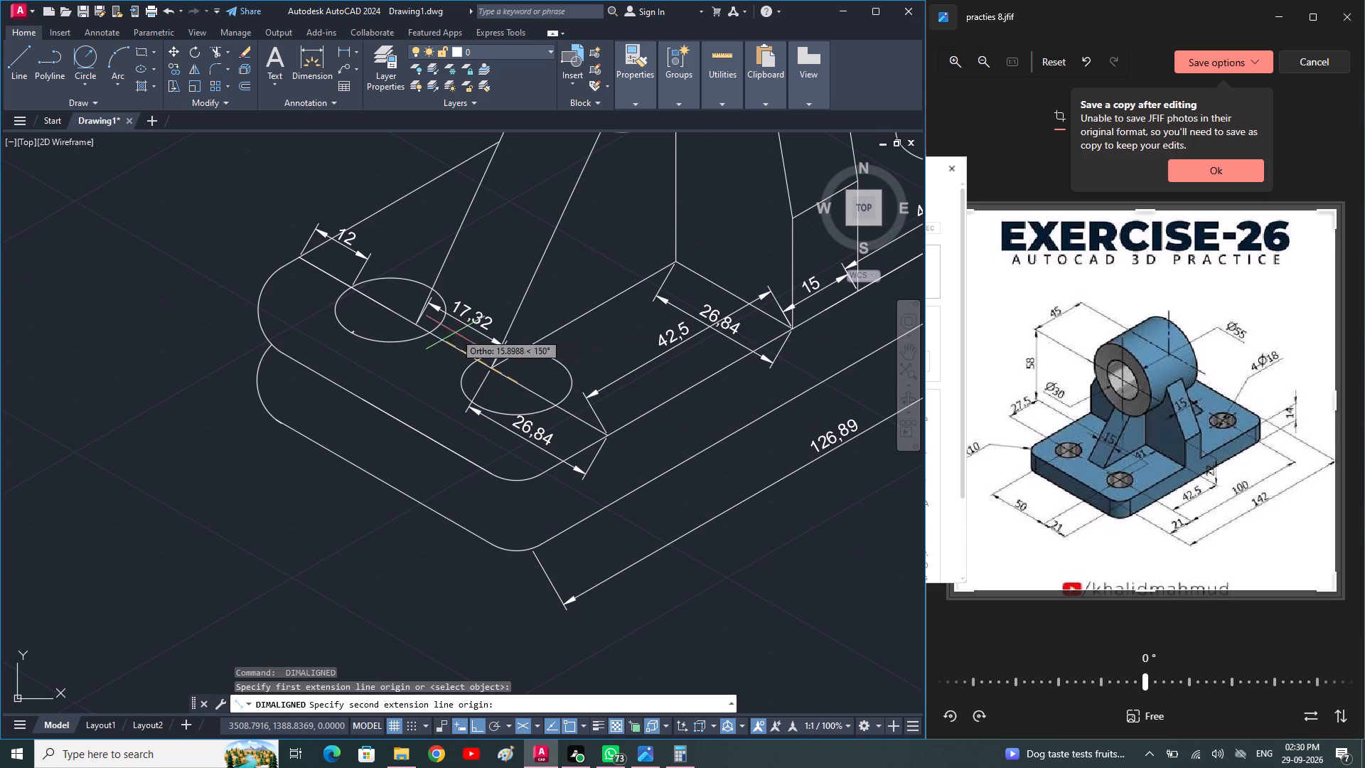
pyautogui.click(388, 308)
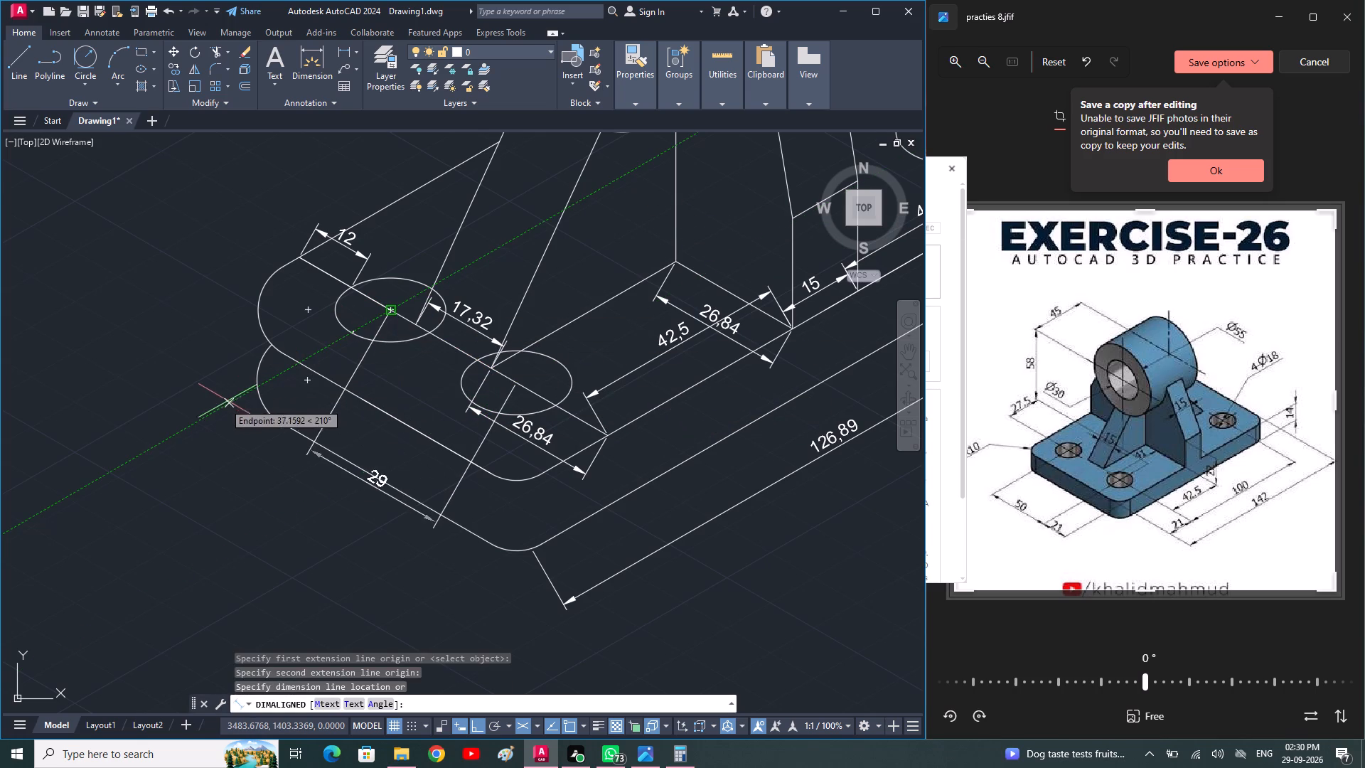
pyautogui.click(206, 411)
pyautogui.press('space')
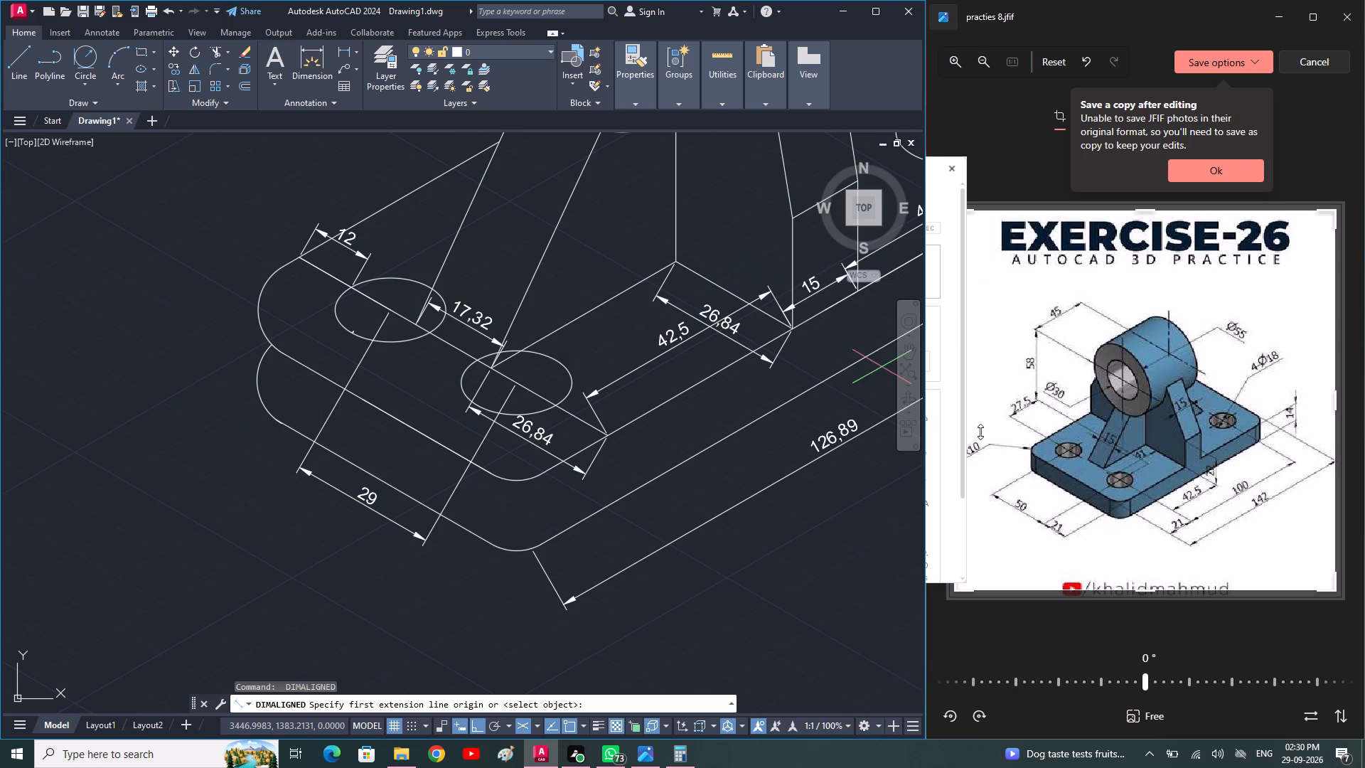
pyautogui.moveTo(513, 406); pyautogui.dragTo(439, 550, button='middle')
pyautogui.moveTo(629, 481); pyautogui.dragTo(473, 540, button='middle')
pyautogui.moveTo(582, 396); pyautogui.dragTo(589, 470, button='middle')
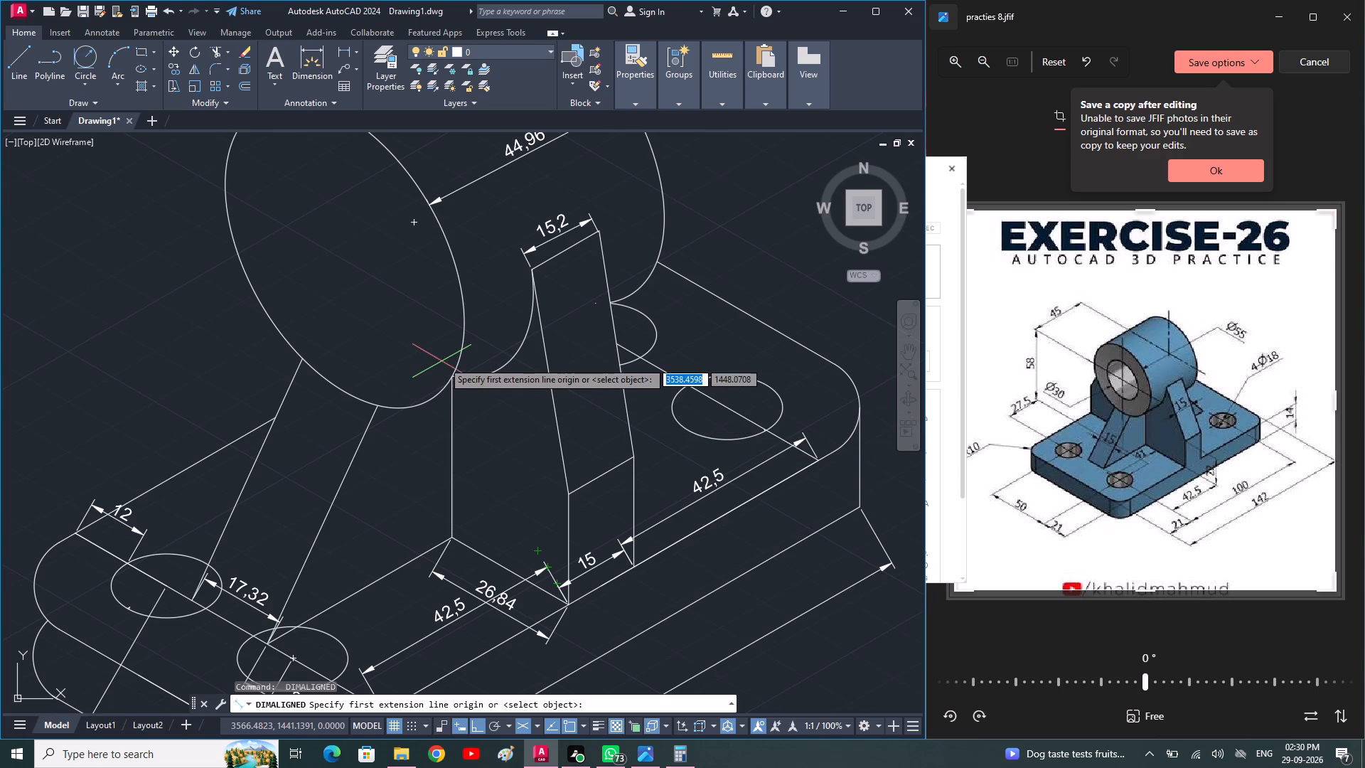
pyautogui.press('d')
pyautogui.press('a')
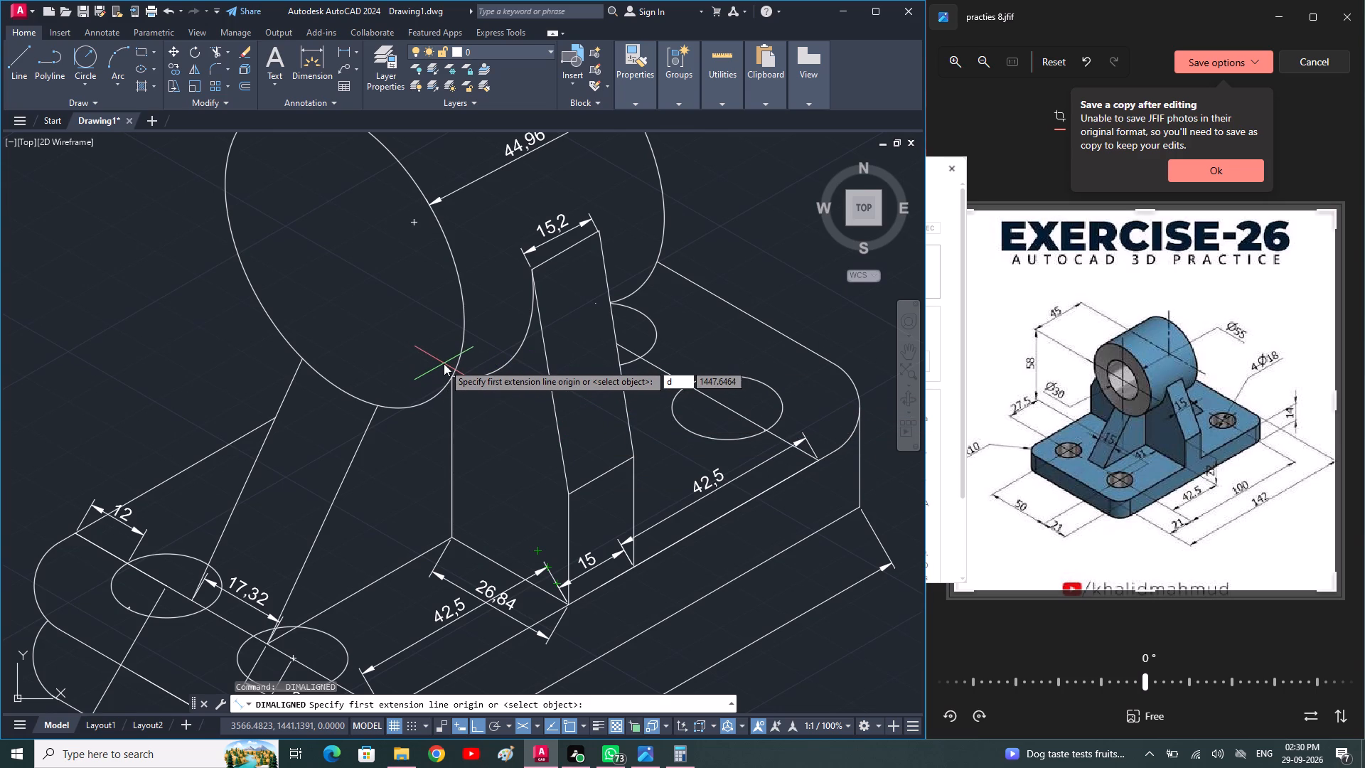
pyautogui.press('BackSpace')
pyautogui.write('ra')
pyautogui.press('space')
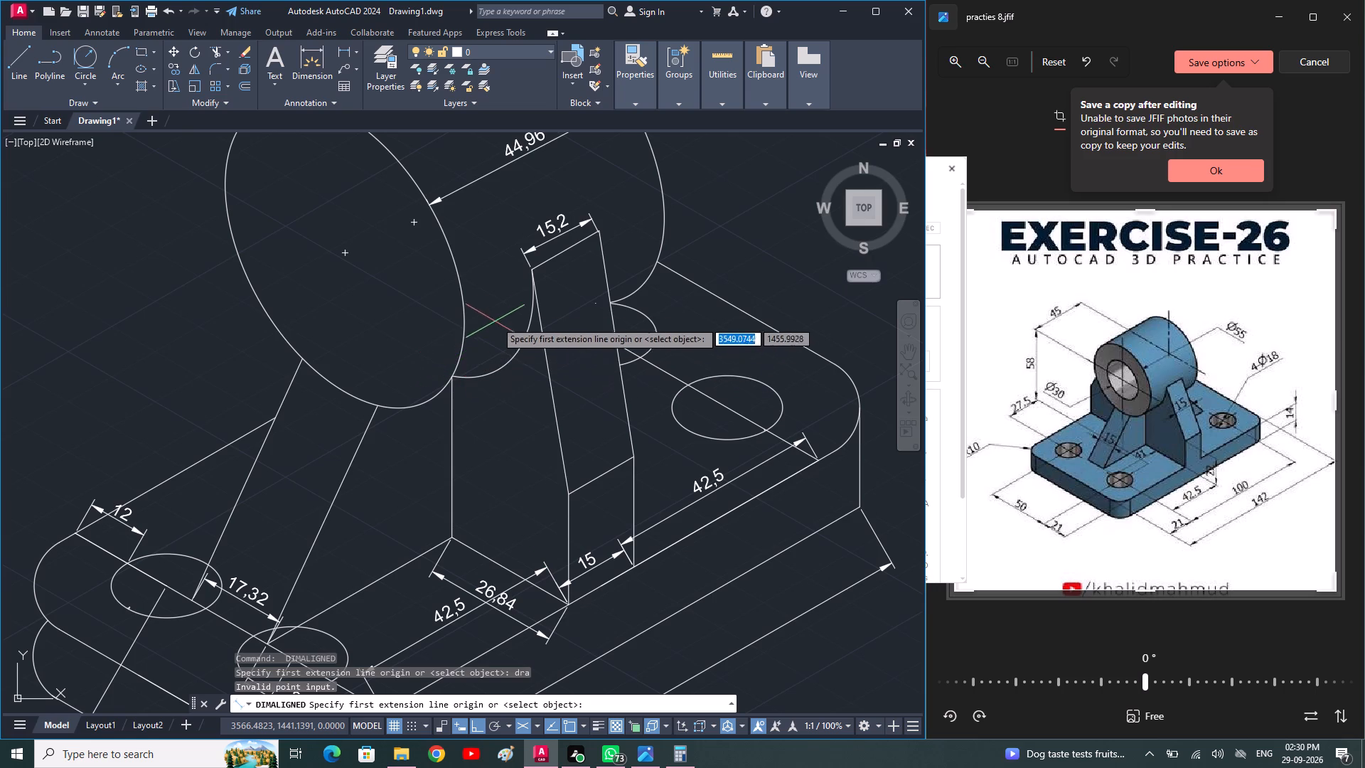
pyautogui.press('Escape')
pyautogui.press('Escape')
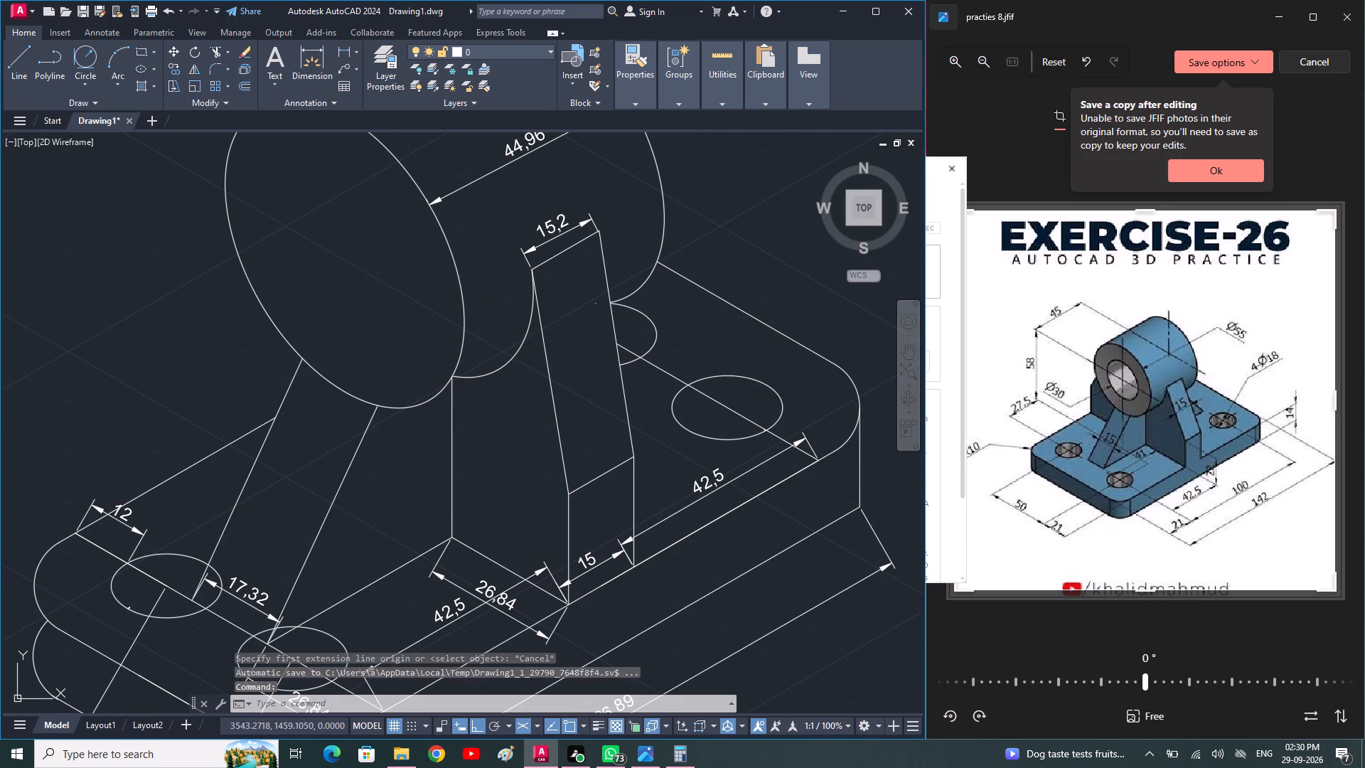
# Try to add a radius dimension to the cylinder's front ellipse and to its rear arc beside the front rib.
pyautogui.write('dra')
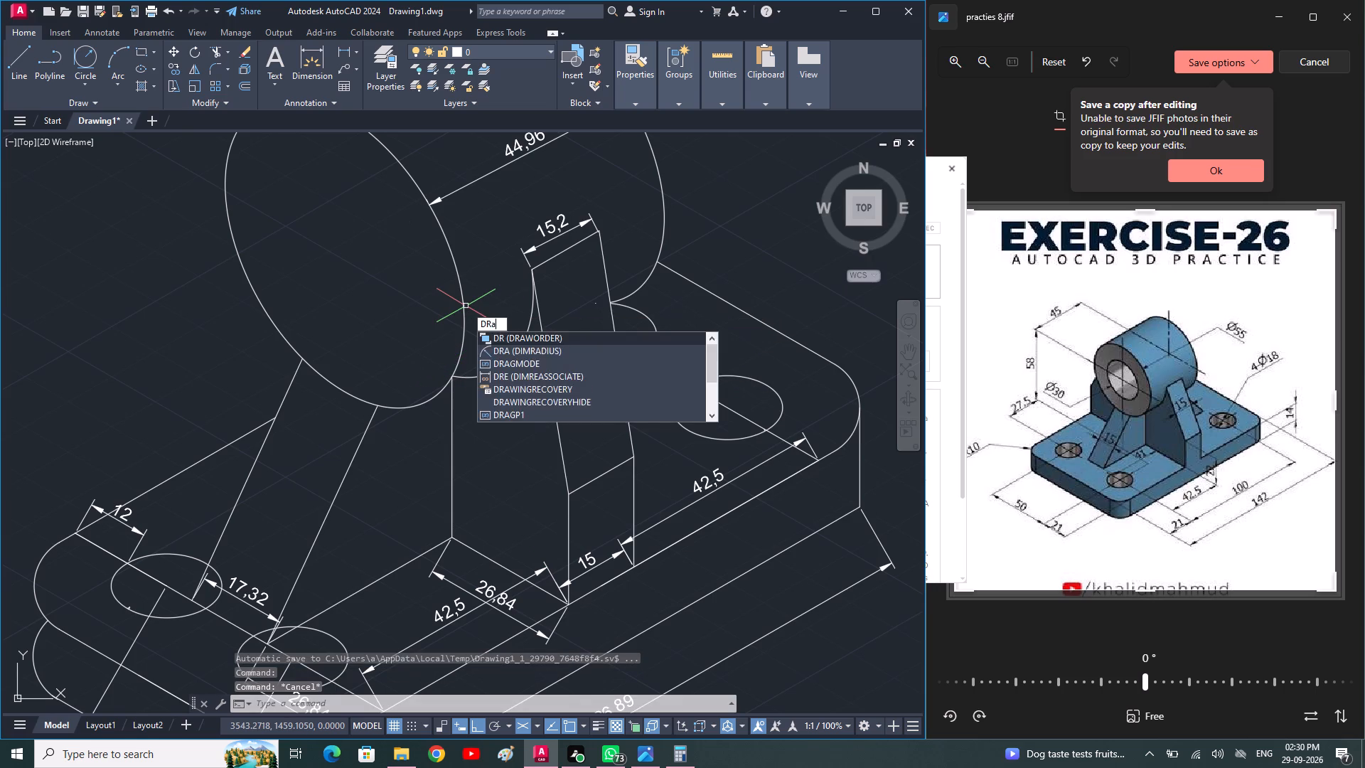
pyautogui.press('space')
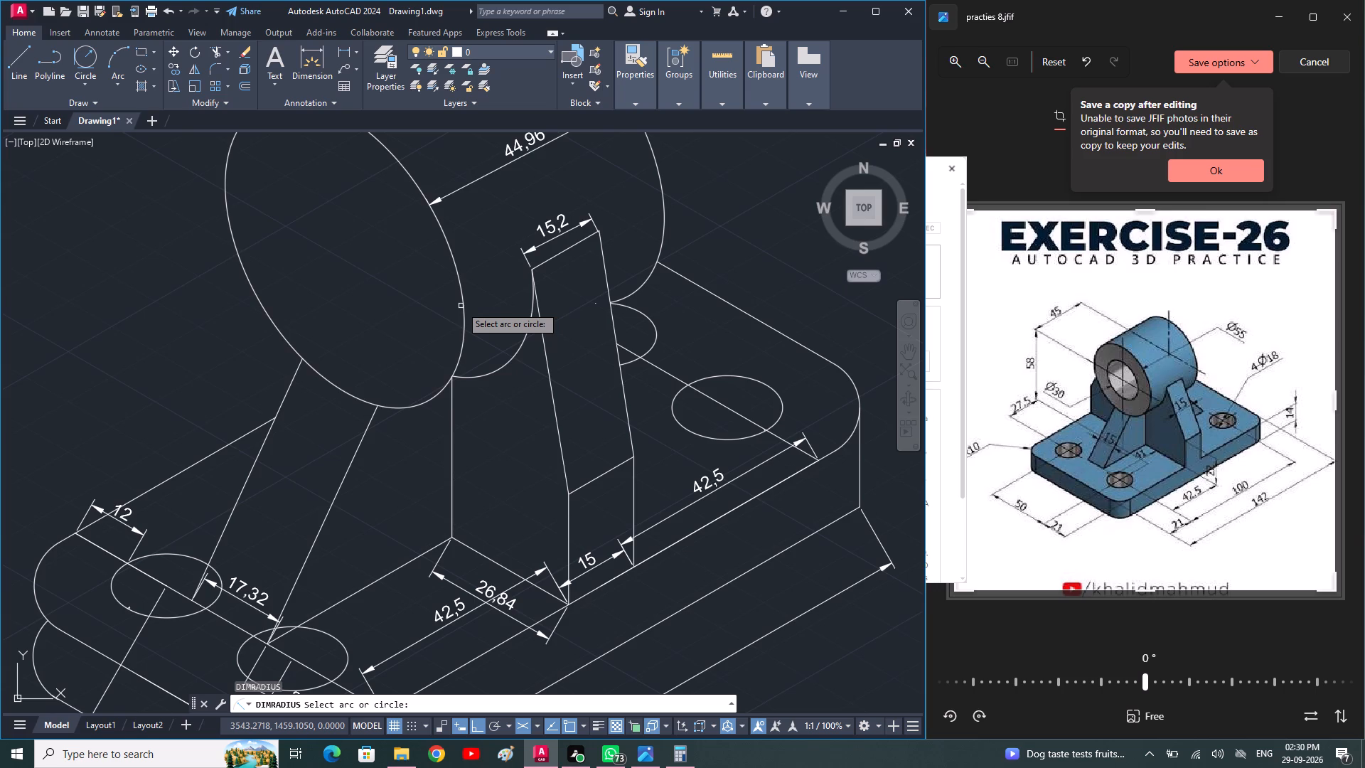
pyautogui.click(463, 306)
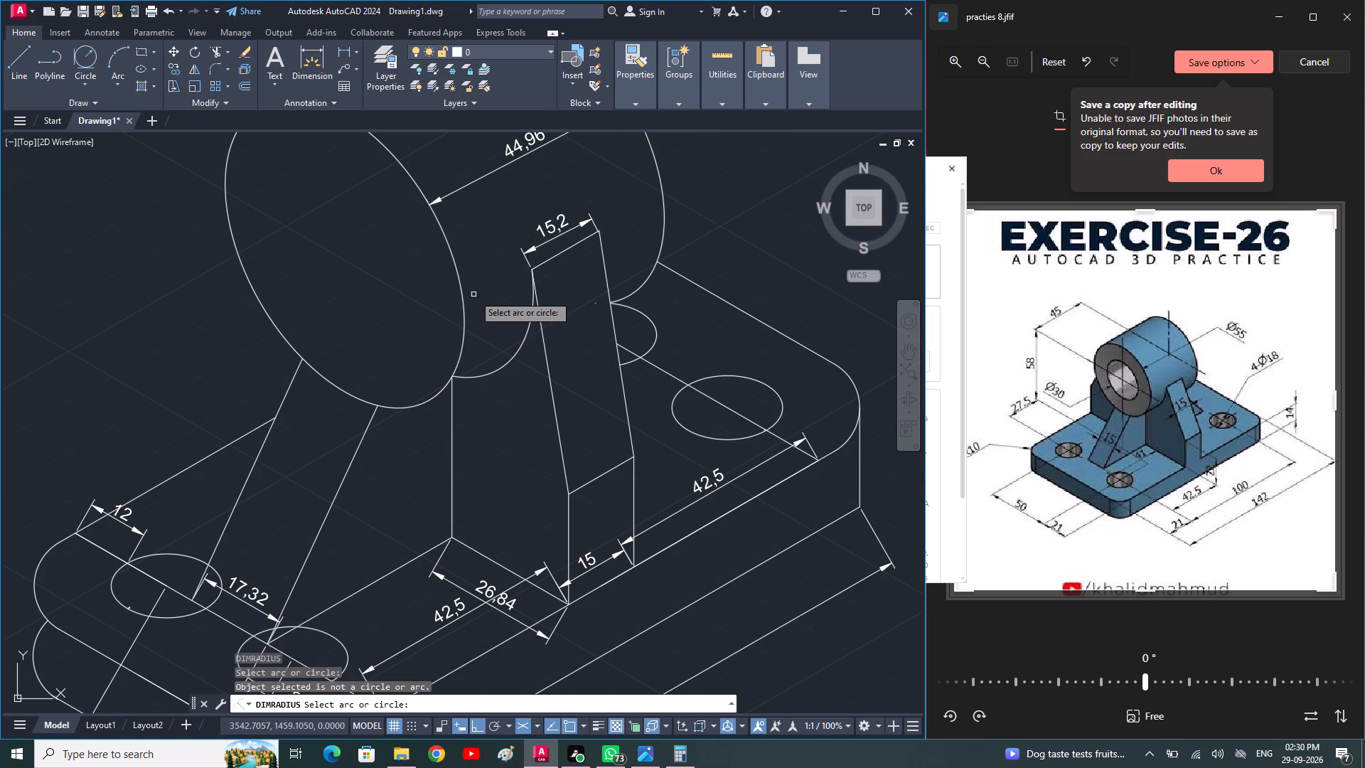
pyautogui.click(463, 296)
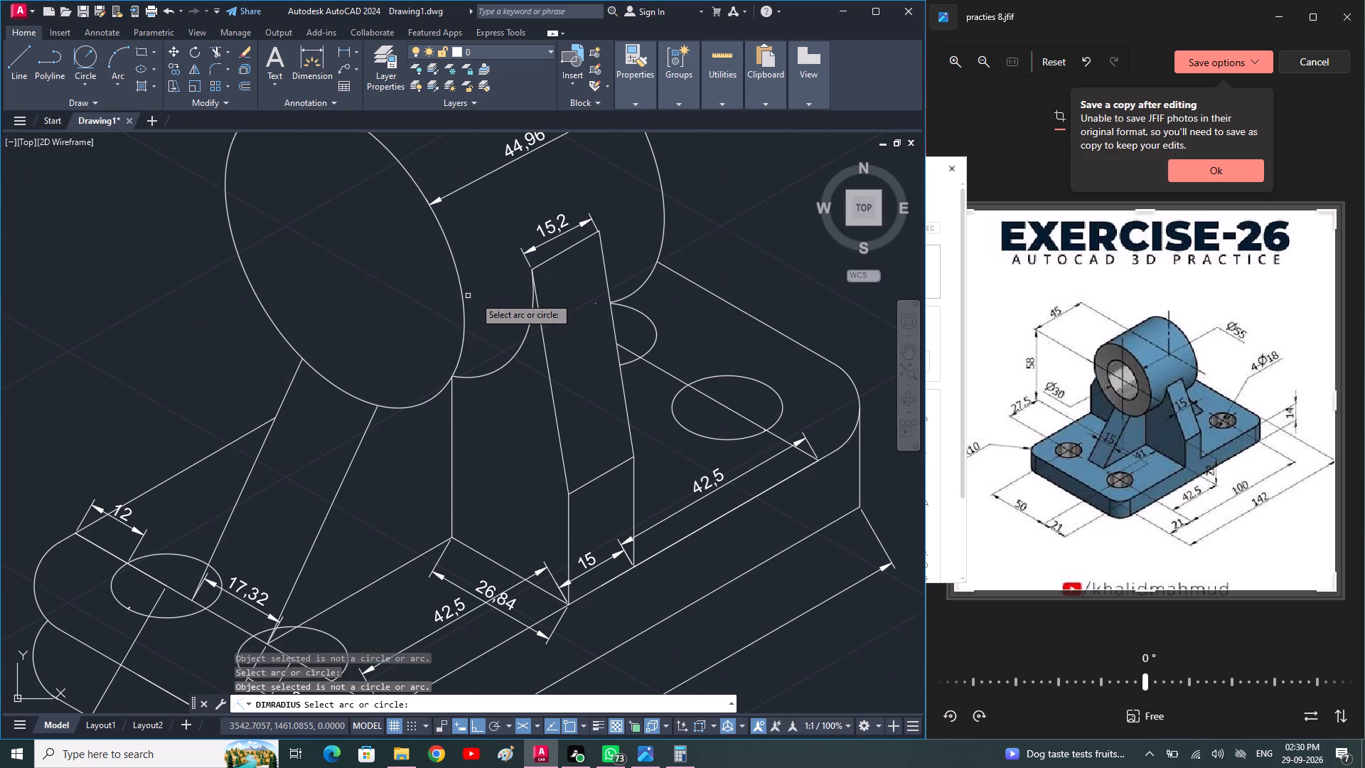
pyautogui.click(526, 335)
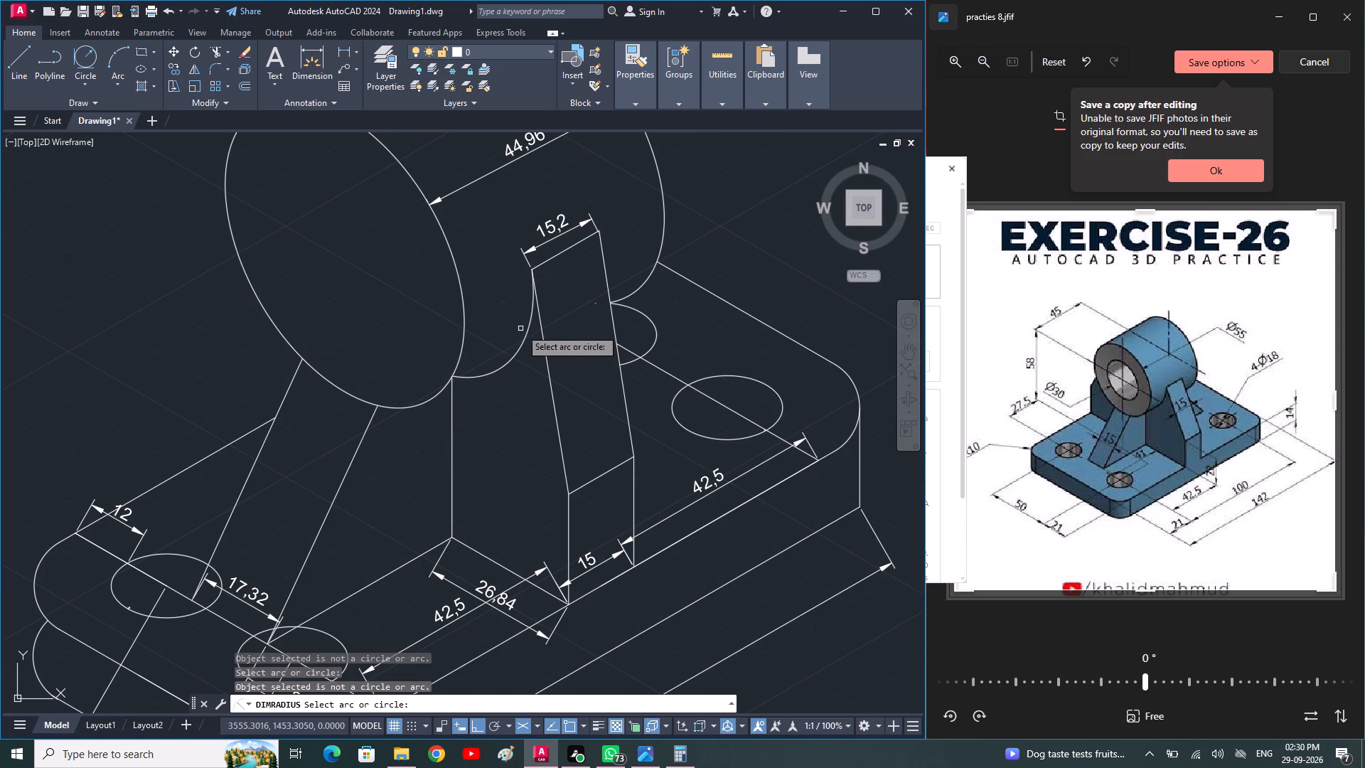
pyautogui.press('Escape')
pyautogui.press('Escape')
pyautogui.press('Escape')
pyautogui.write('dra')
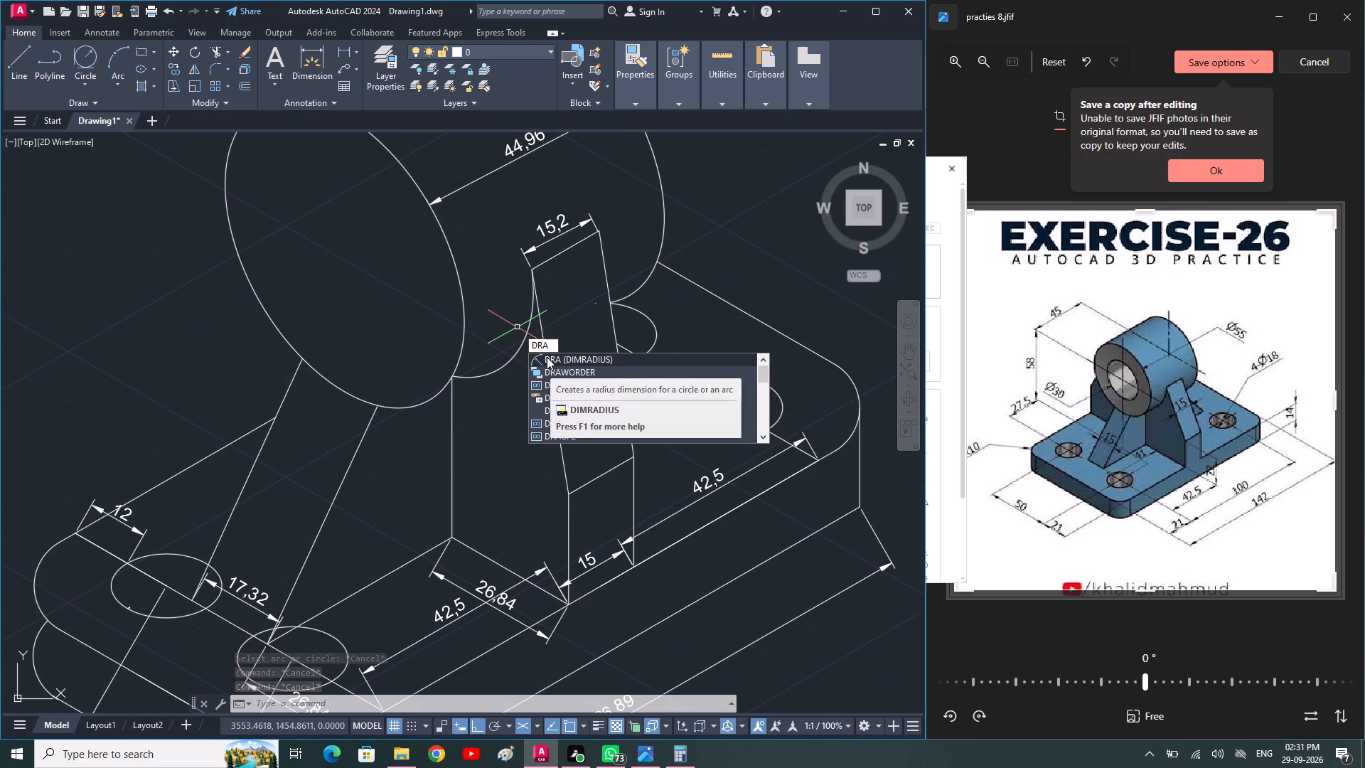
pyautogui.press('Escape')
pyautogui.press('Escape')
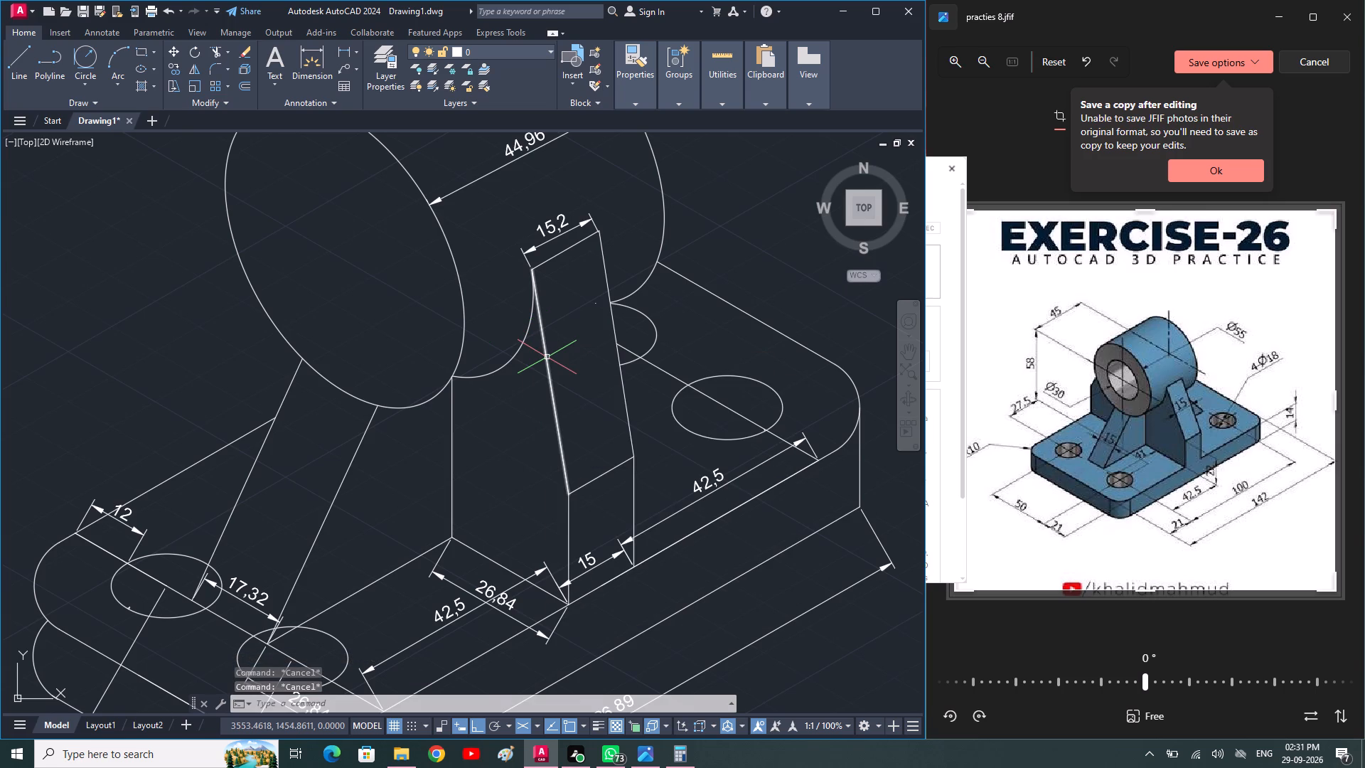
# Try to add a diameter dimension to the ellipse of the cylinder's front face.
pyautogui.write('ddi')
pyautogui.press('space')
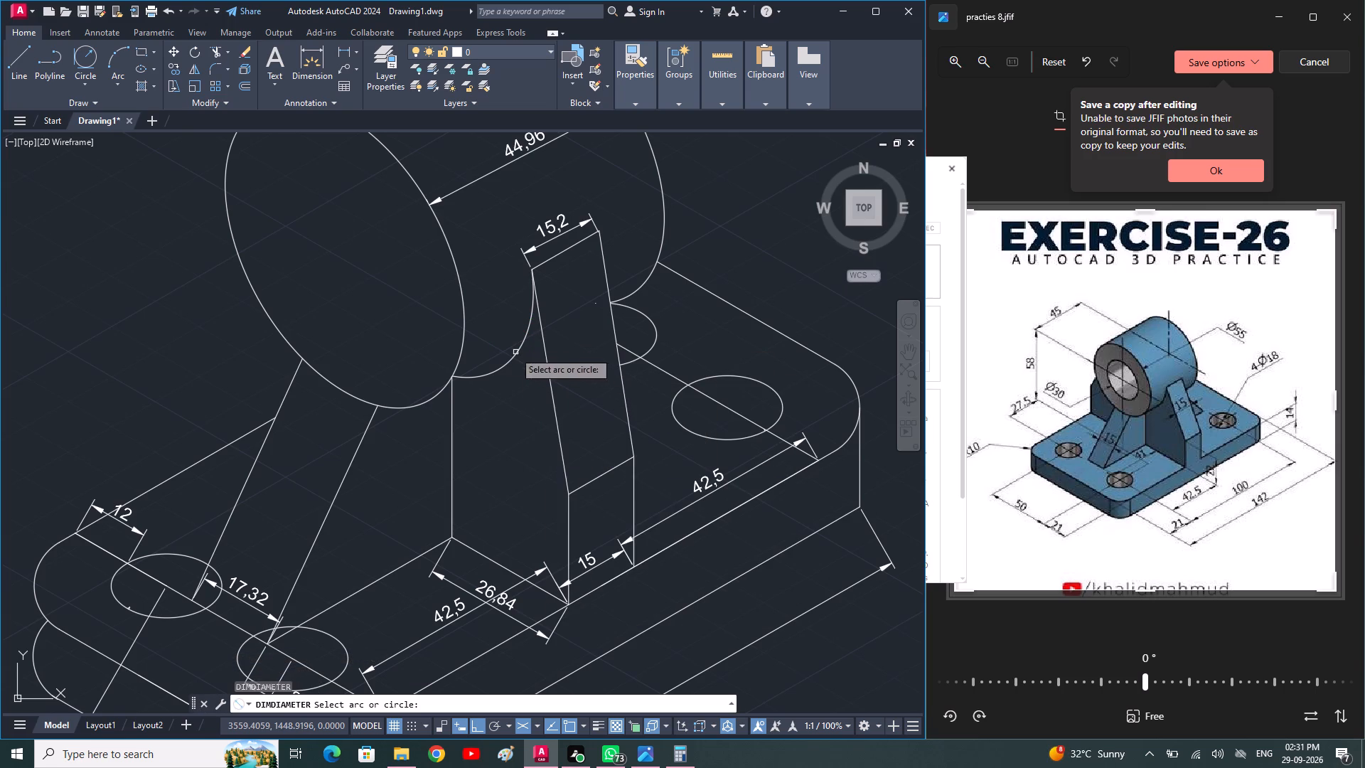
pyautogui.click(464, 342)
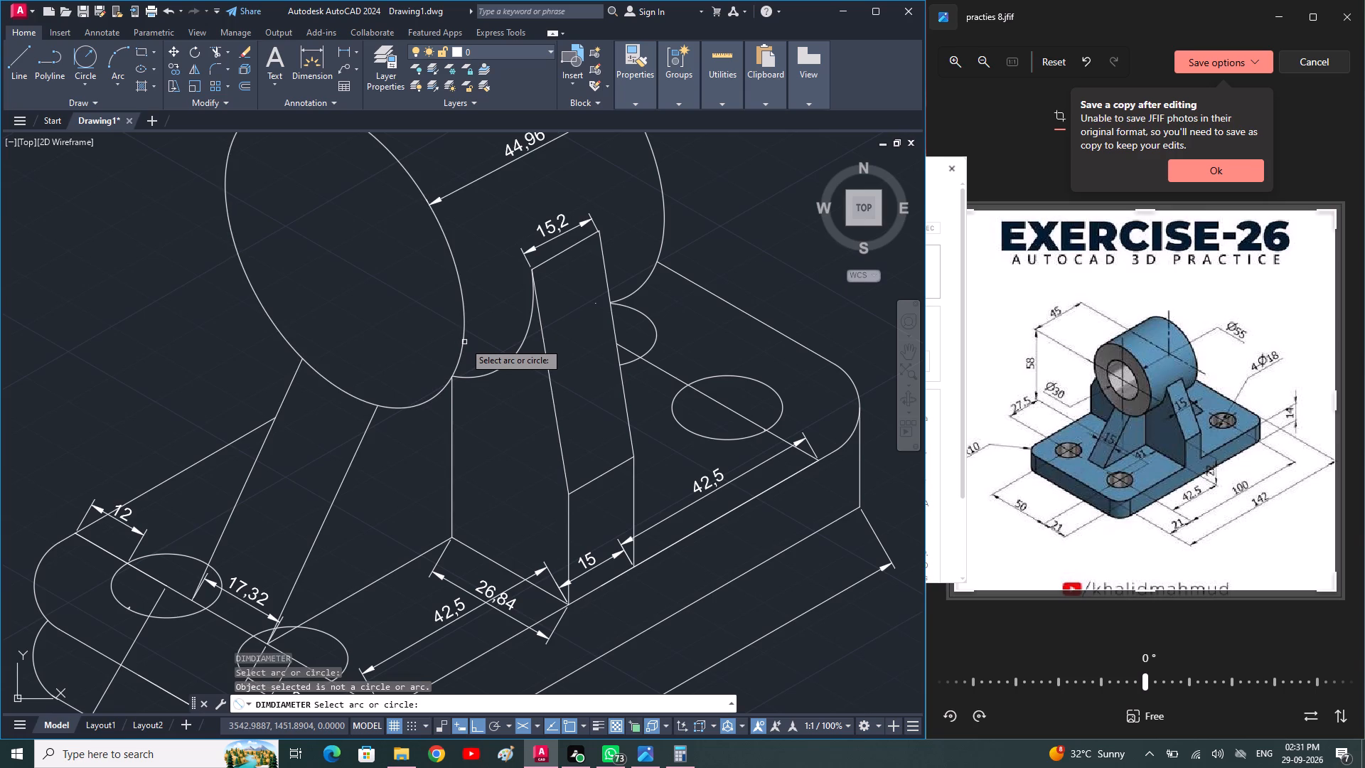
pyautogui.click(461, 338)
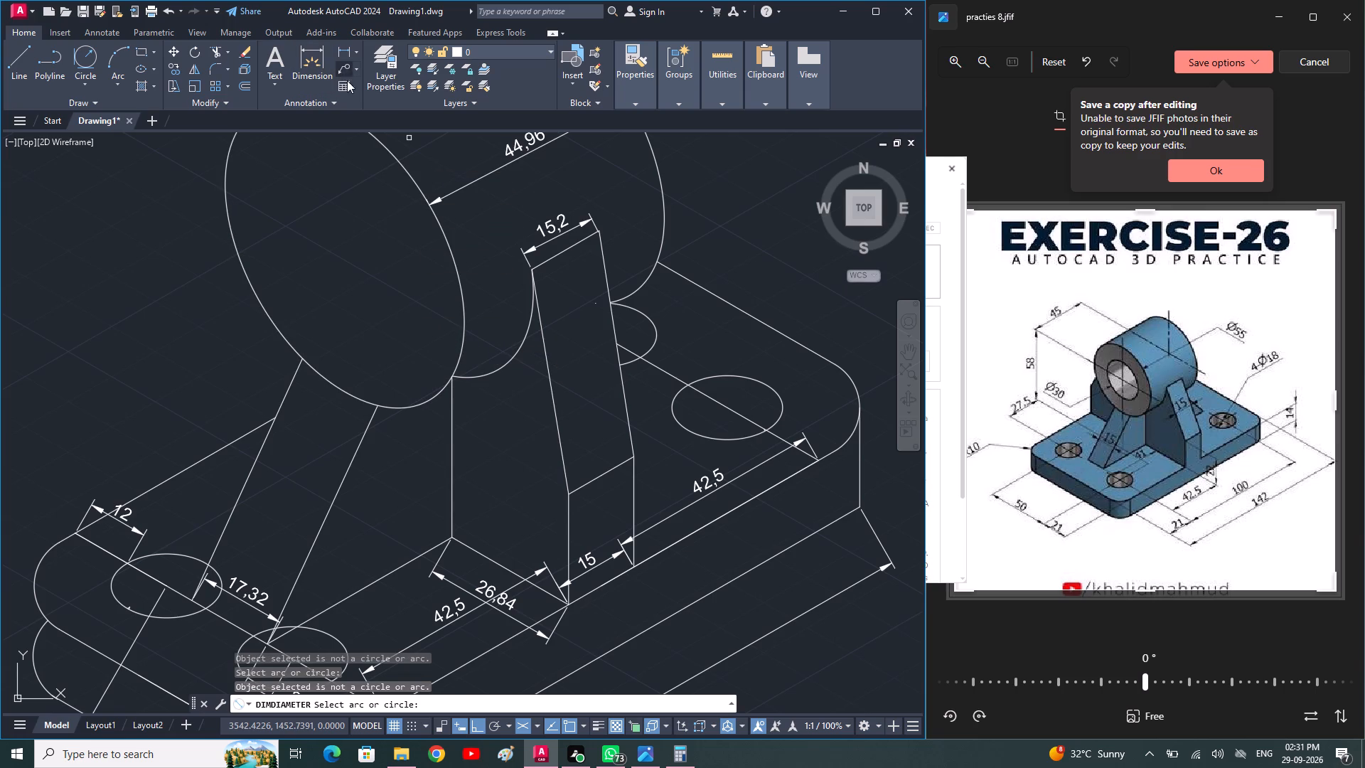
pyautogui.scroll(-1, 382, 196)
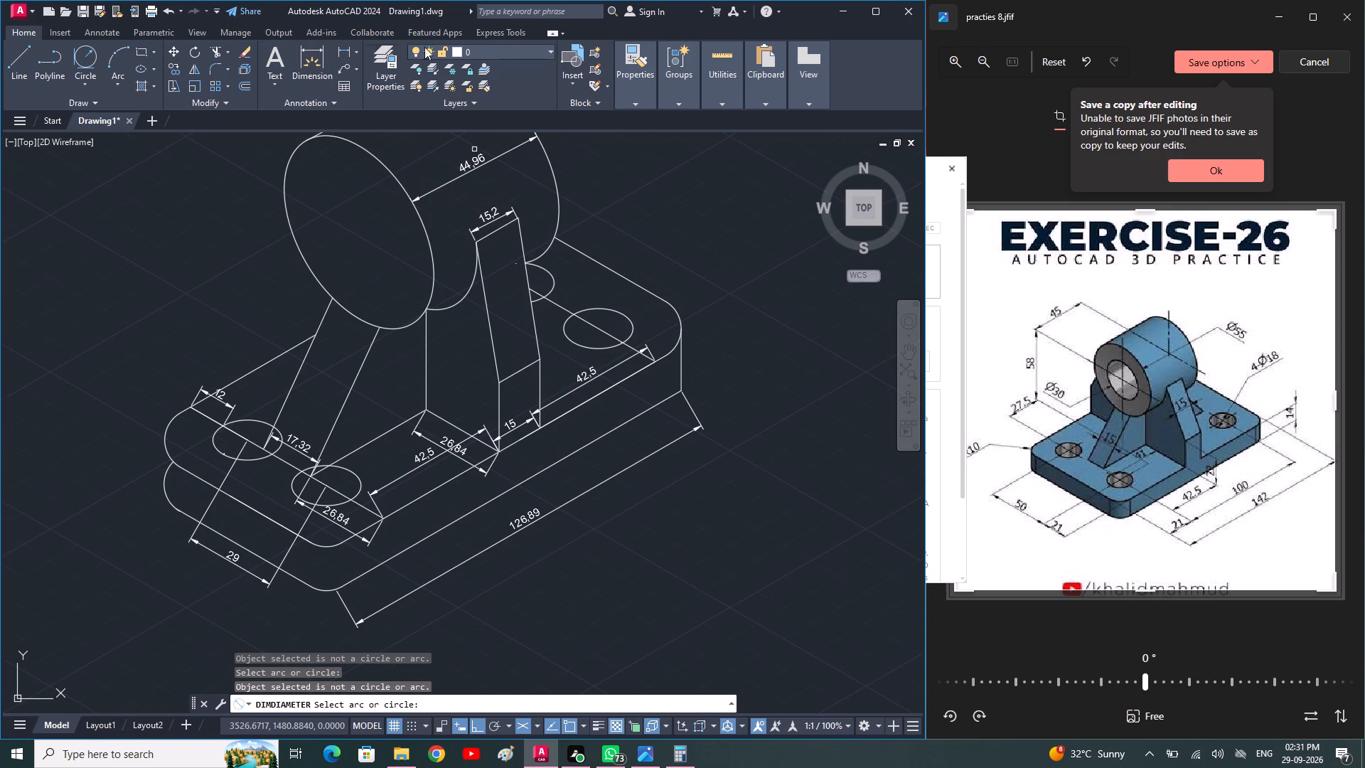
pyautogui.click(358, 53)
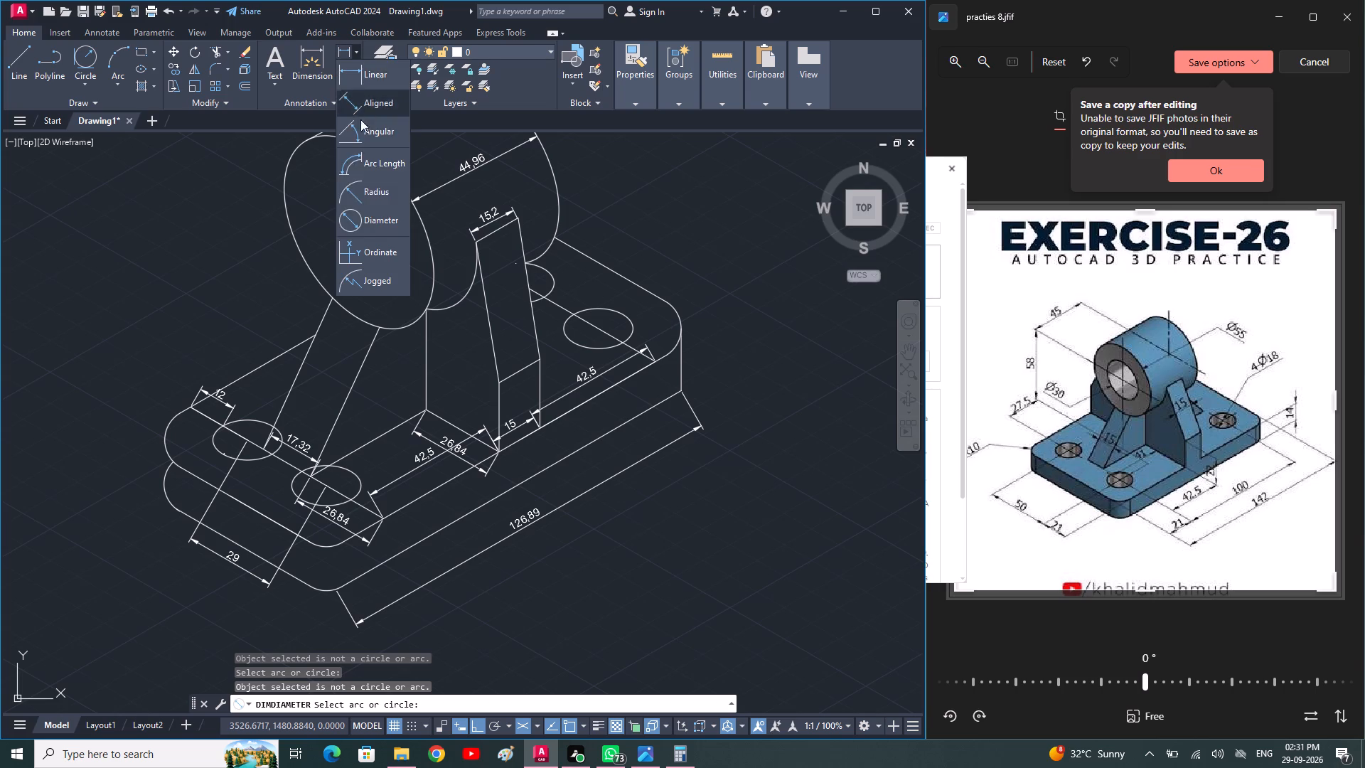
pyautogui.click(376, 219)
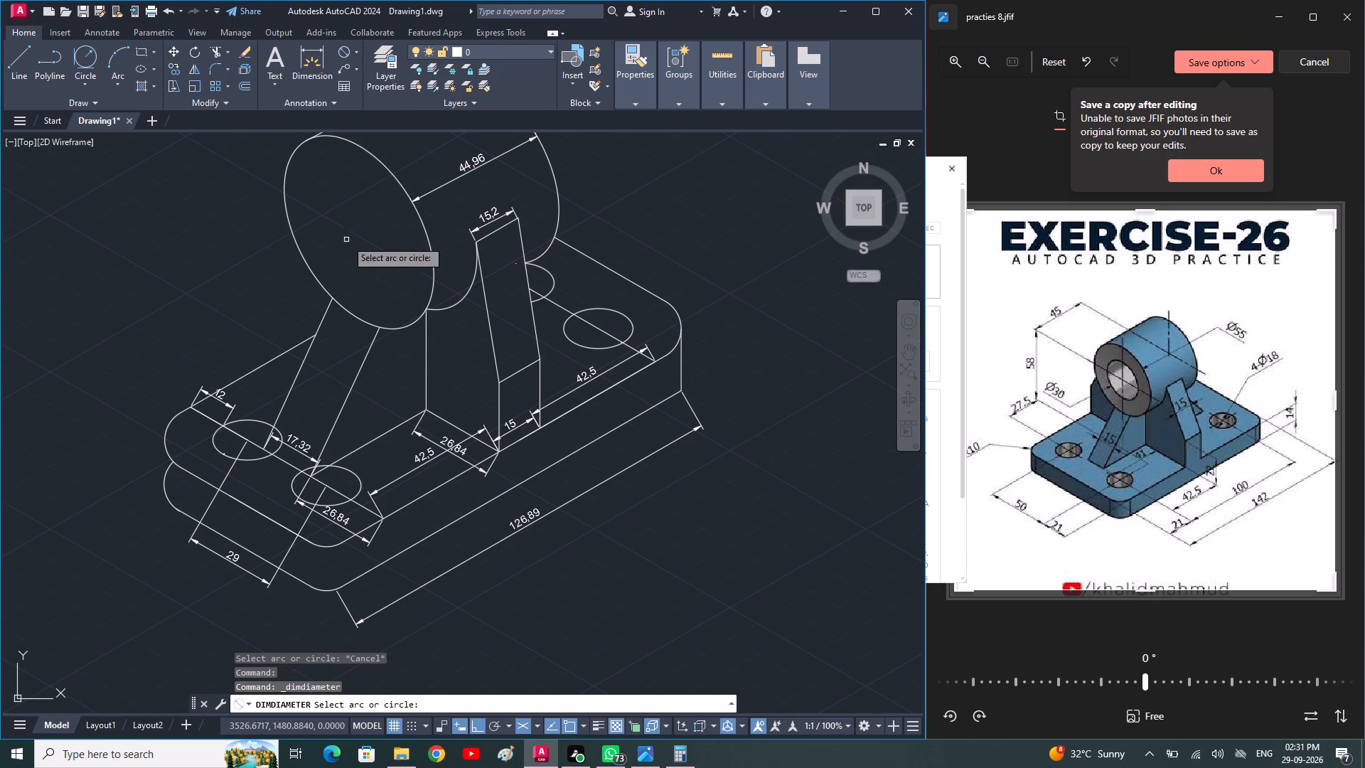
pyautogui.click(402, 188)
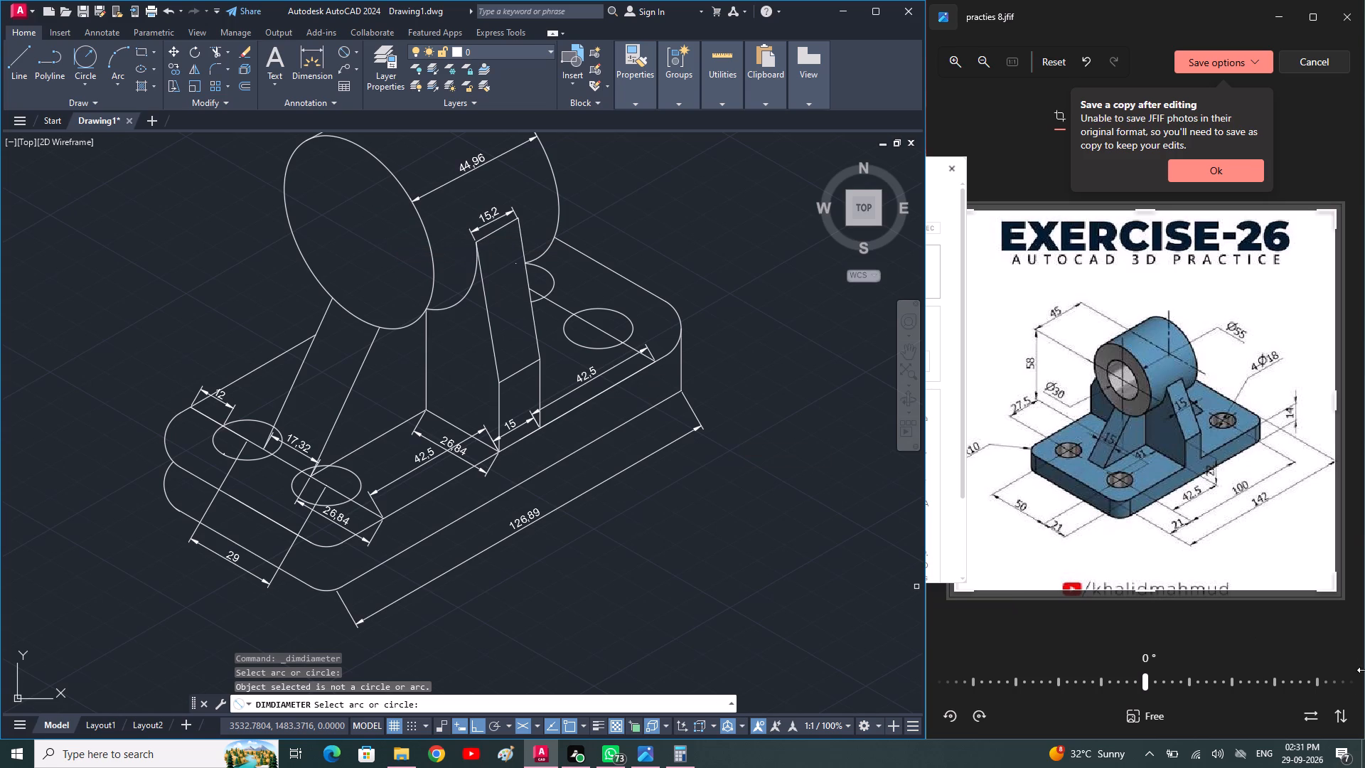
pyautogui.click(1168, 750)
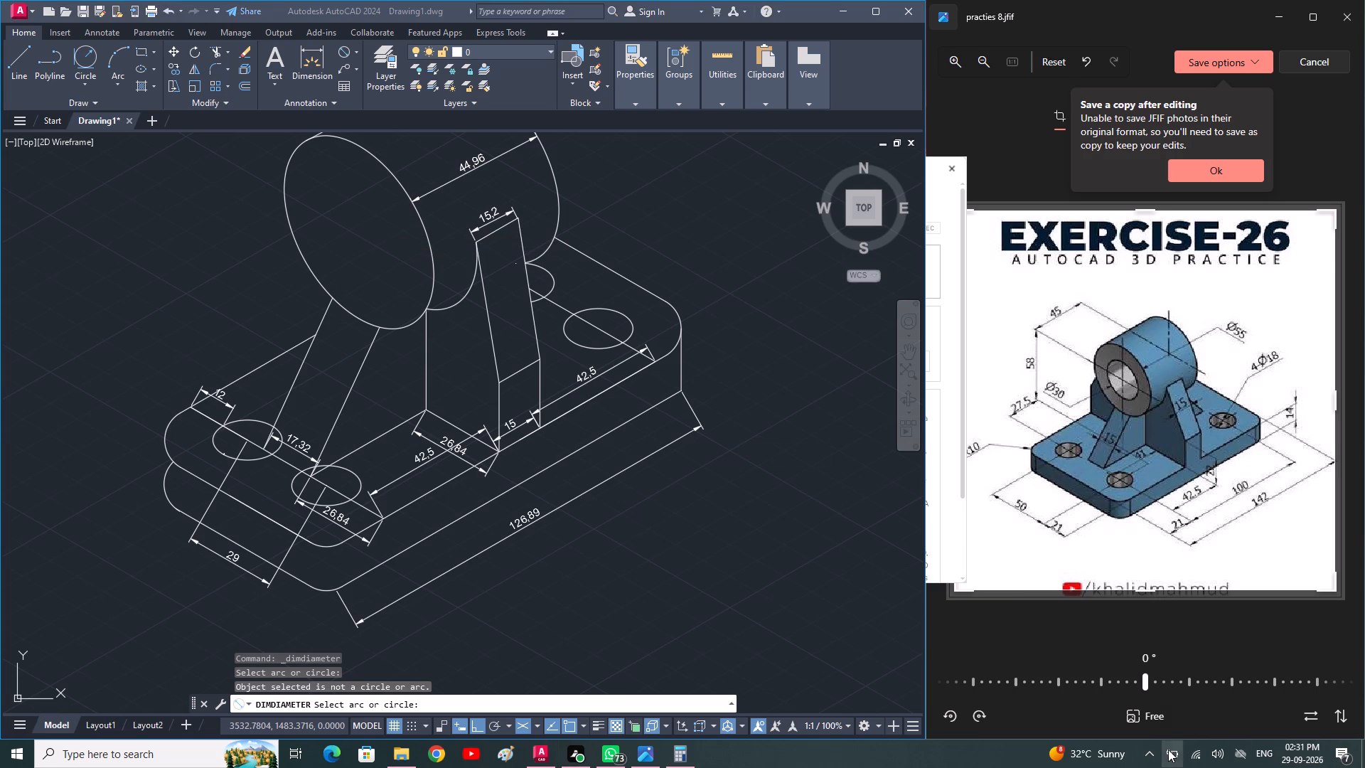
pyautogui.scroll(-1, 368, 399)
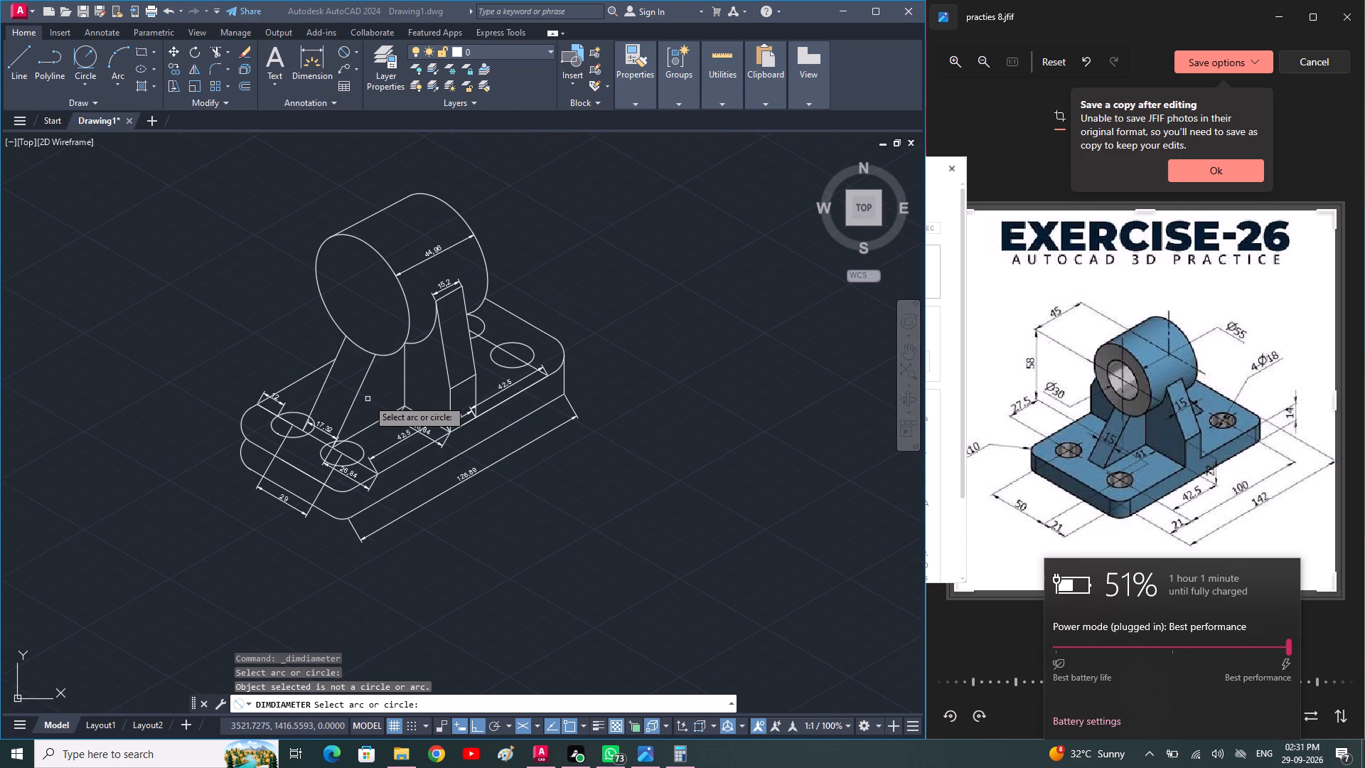
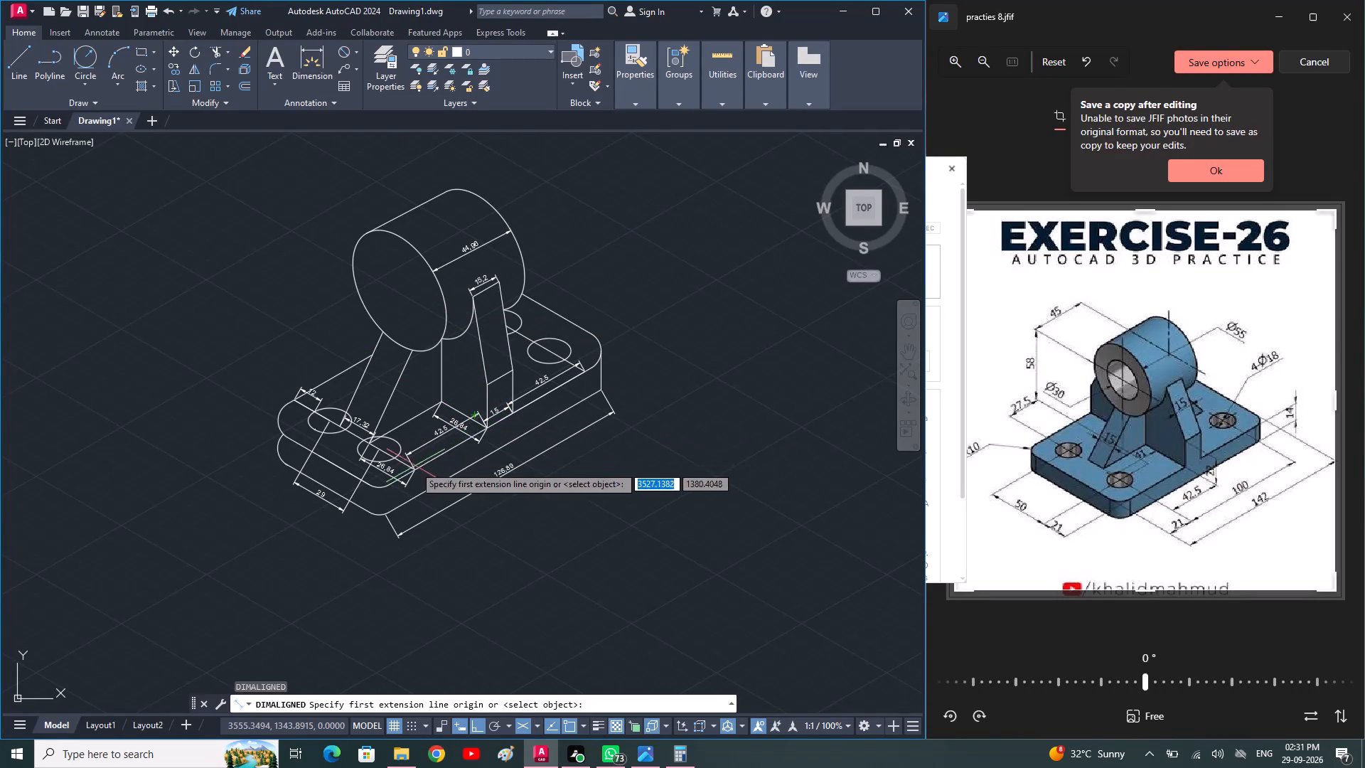
# Add an aligned dimension across the base plate, from the front rib's lower corner on the front edge to the rear edge beside the left rib.
pyautogui.scroll(1, 488, 432)
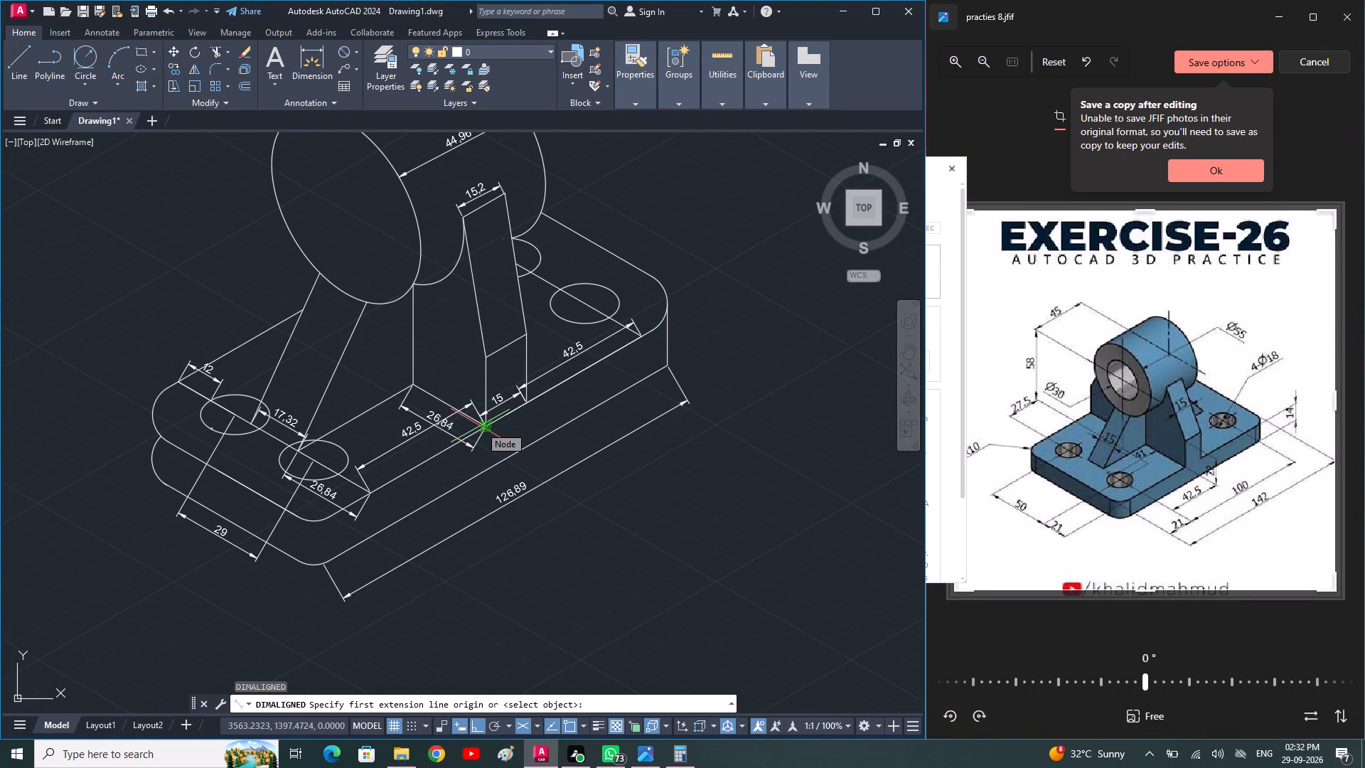
pyautogui.scroll(1, 473, 431)
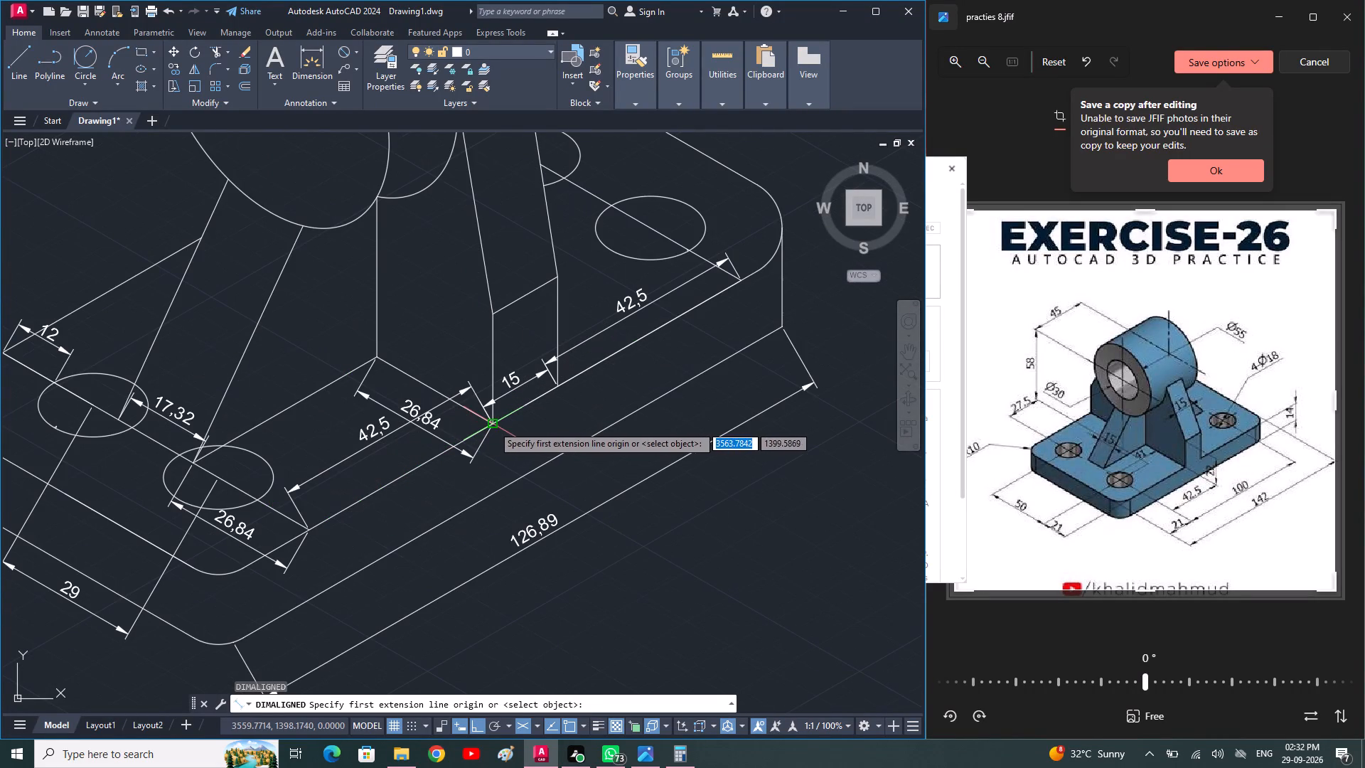
pyautogui.click(493, 425)
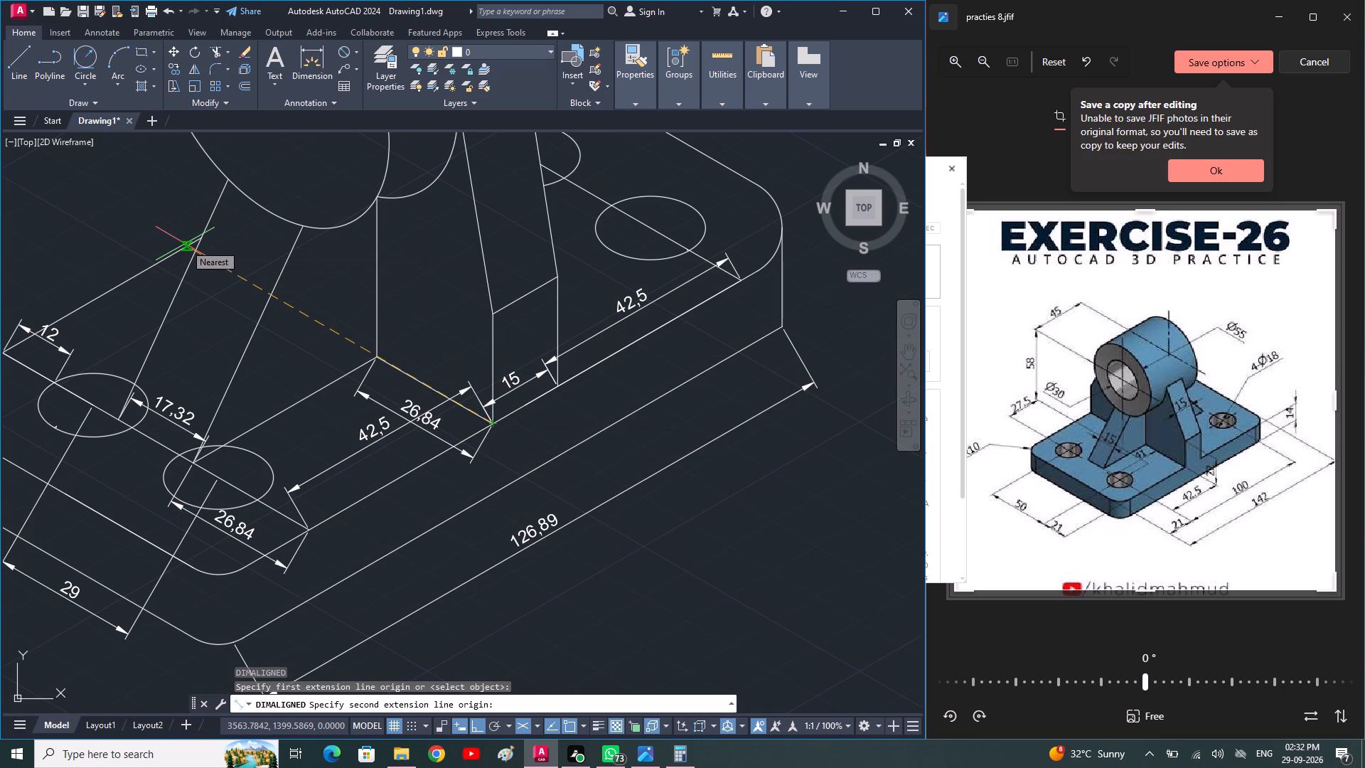
pyautogui.scroll(1, 185, 244)
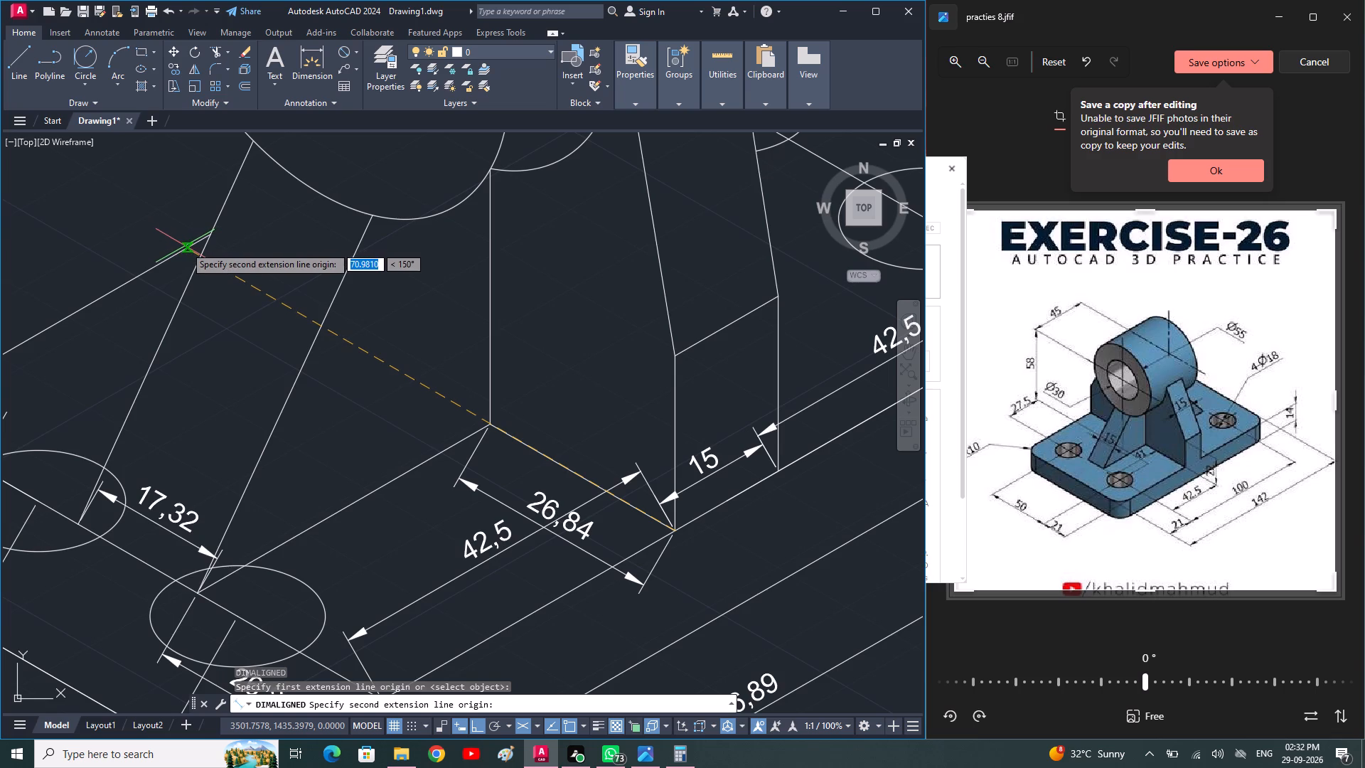
pyautogui.click(185, 246)
pyautogui.click(146, 265)
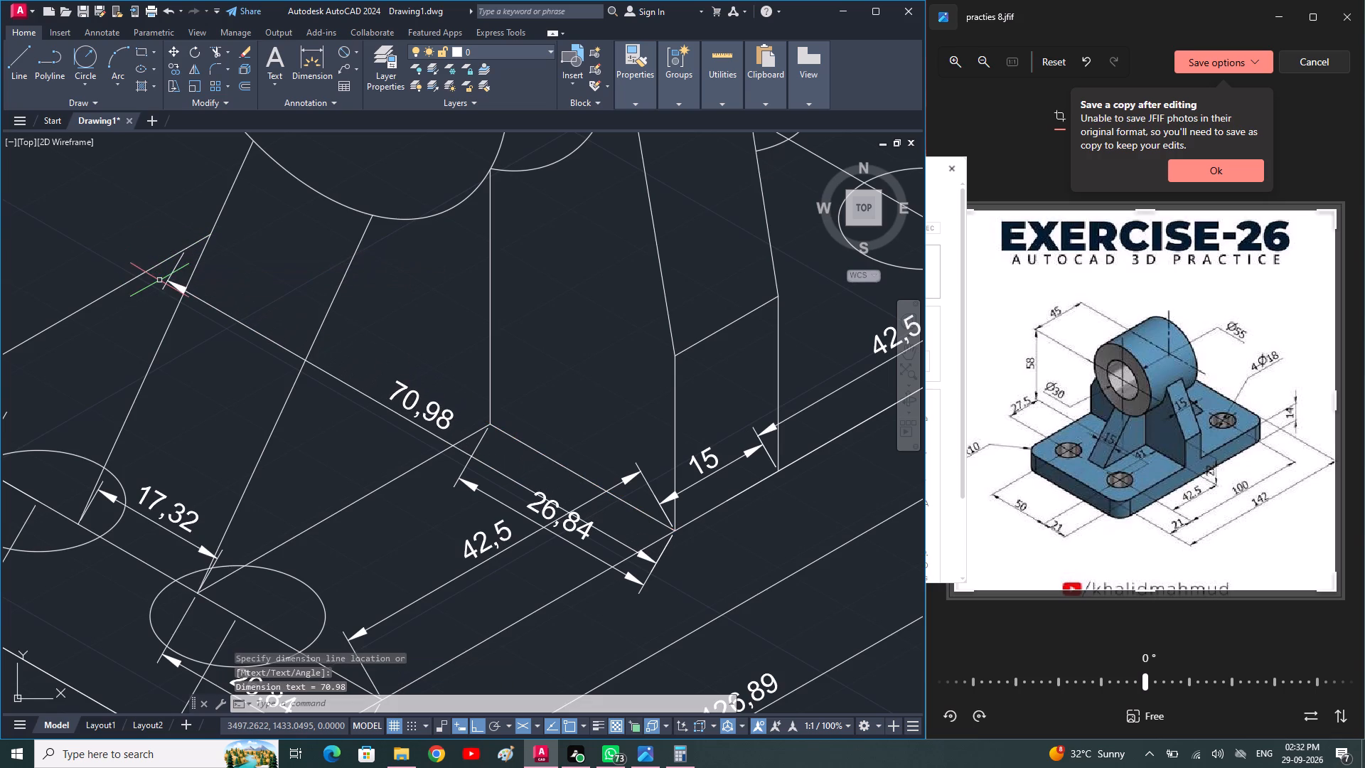
pyautogui.scroll(-1, 179, 294)
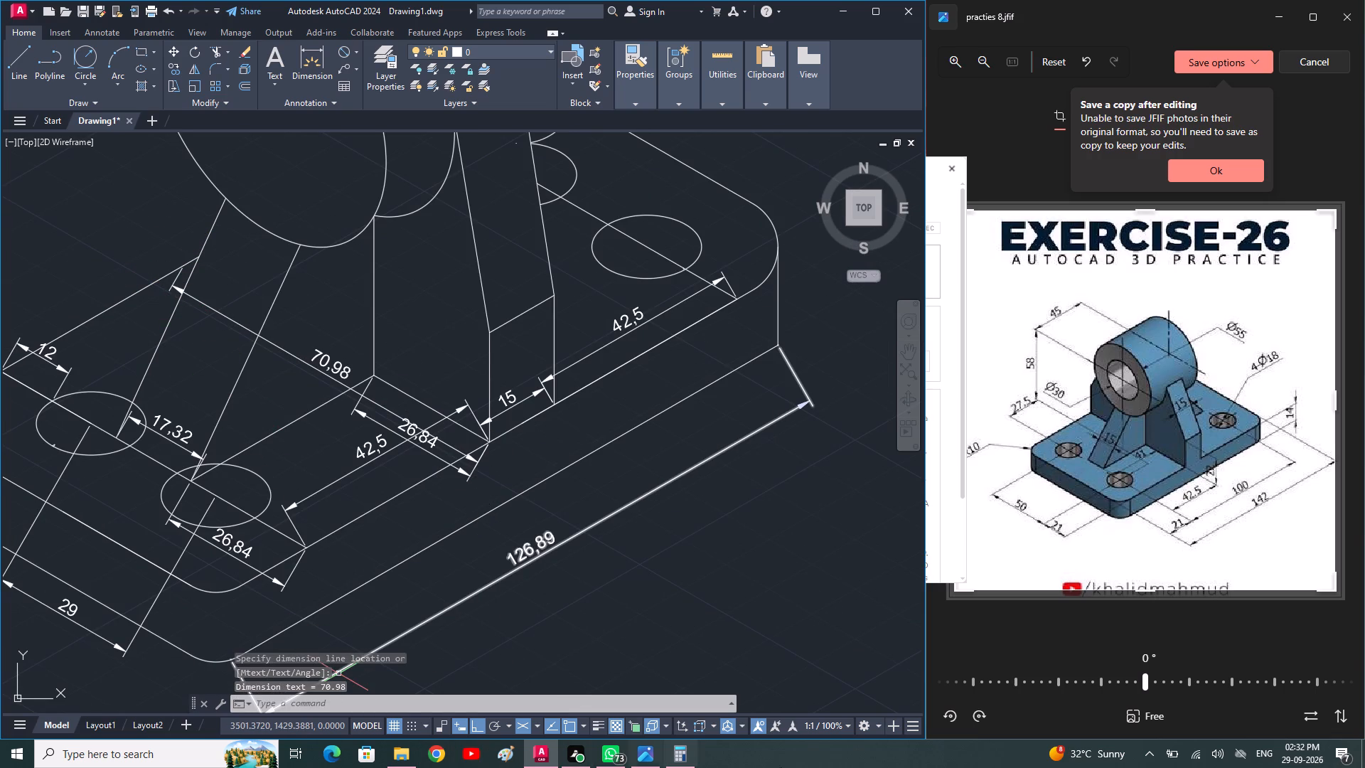
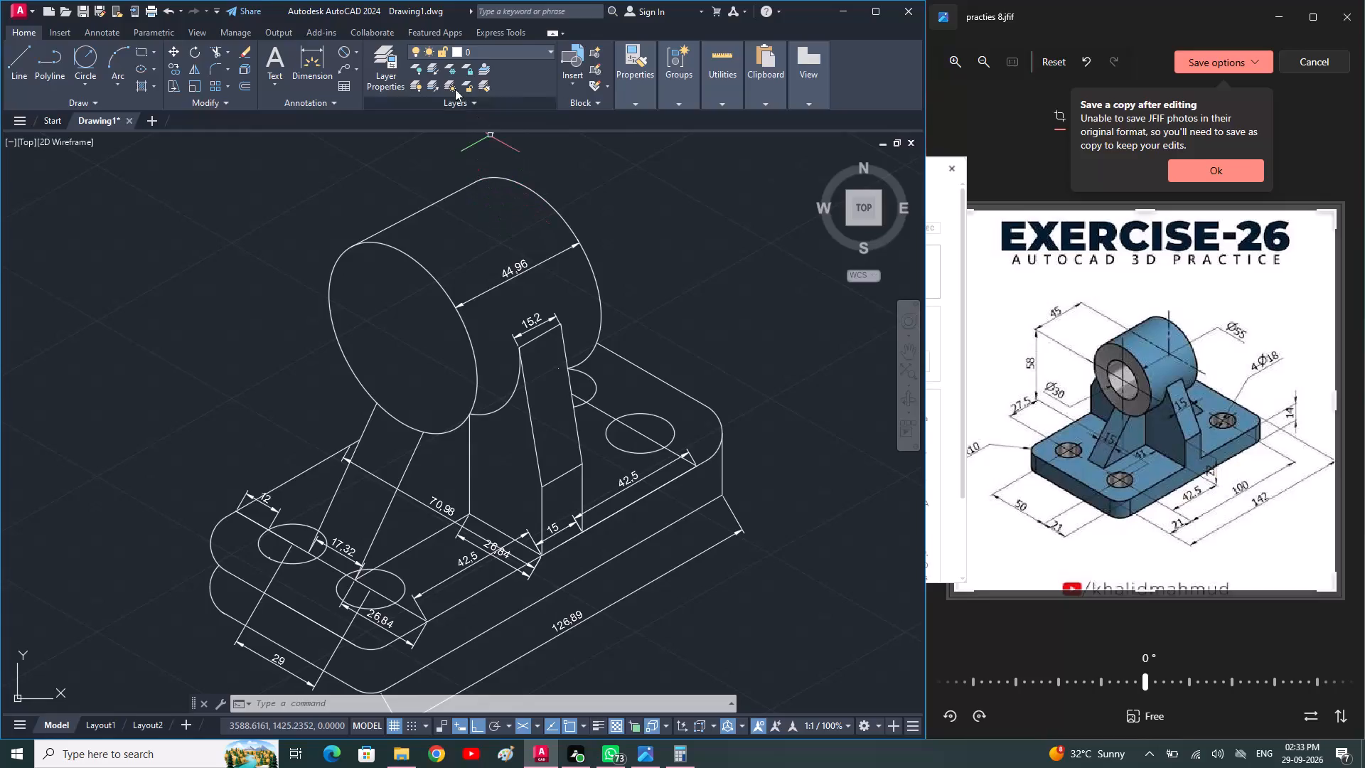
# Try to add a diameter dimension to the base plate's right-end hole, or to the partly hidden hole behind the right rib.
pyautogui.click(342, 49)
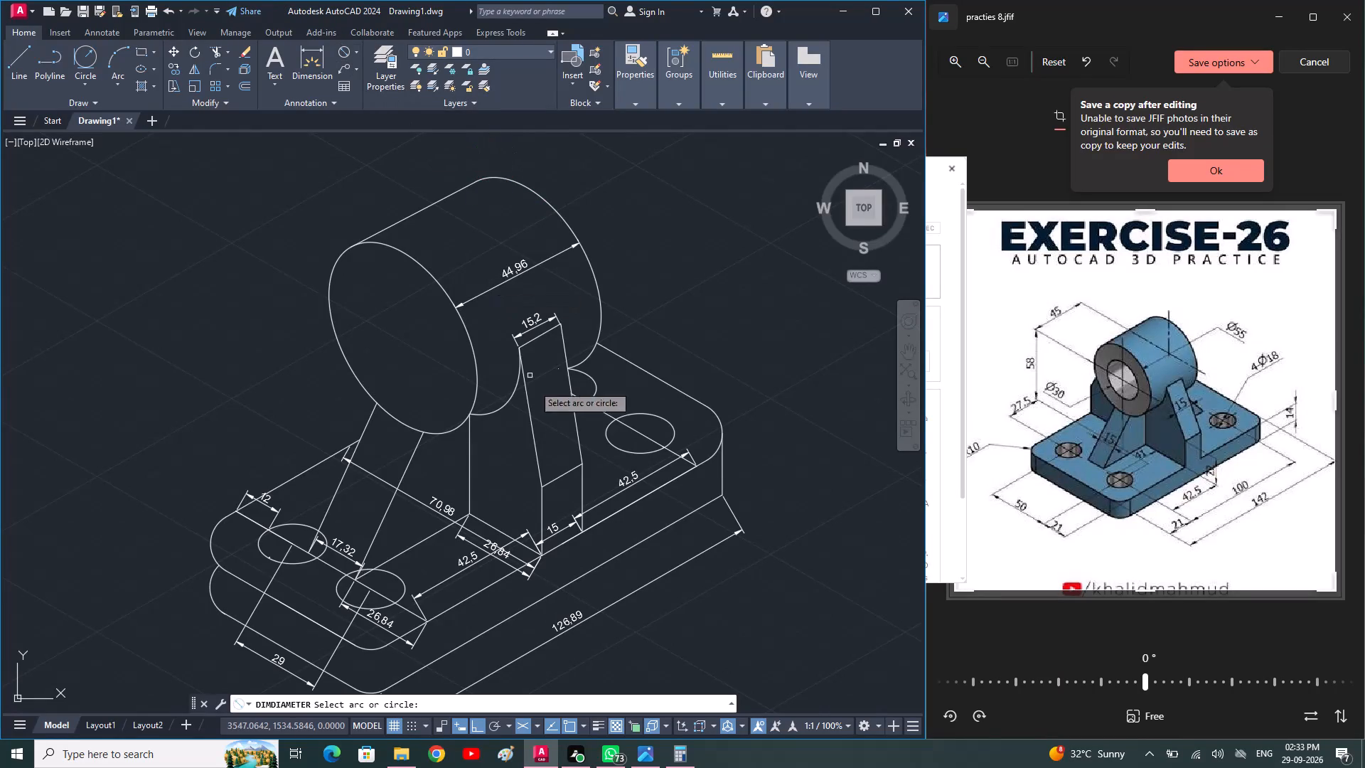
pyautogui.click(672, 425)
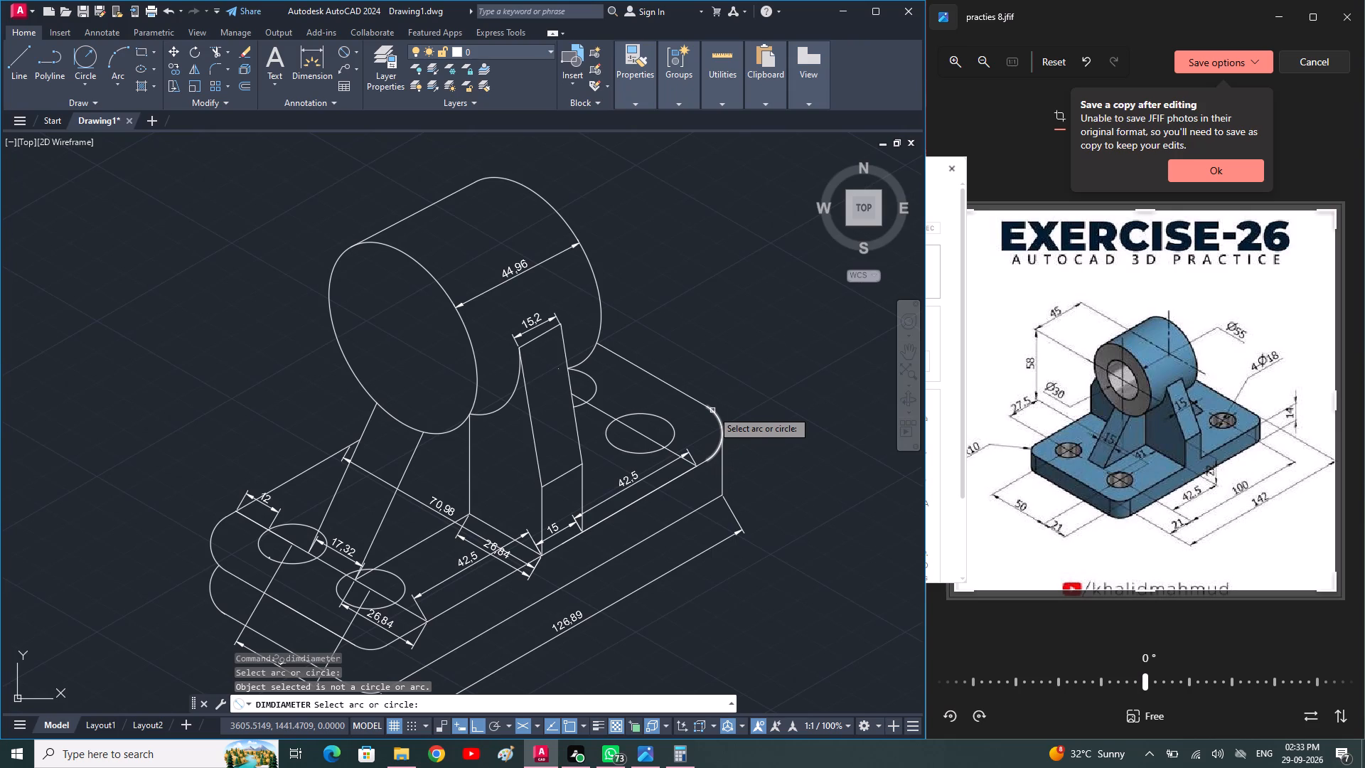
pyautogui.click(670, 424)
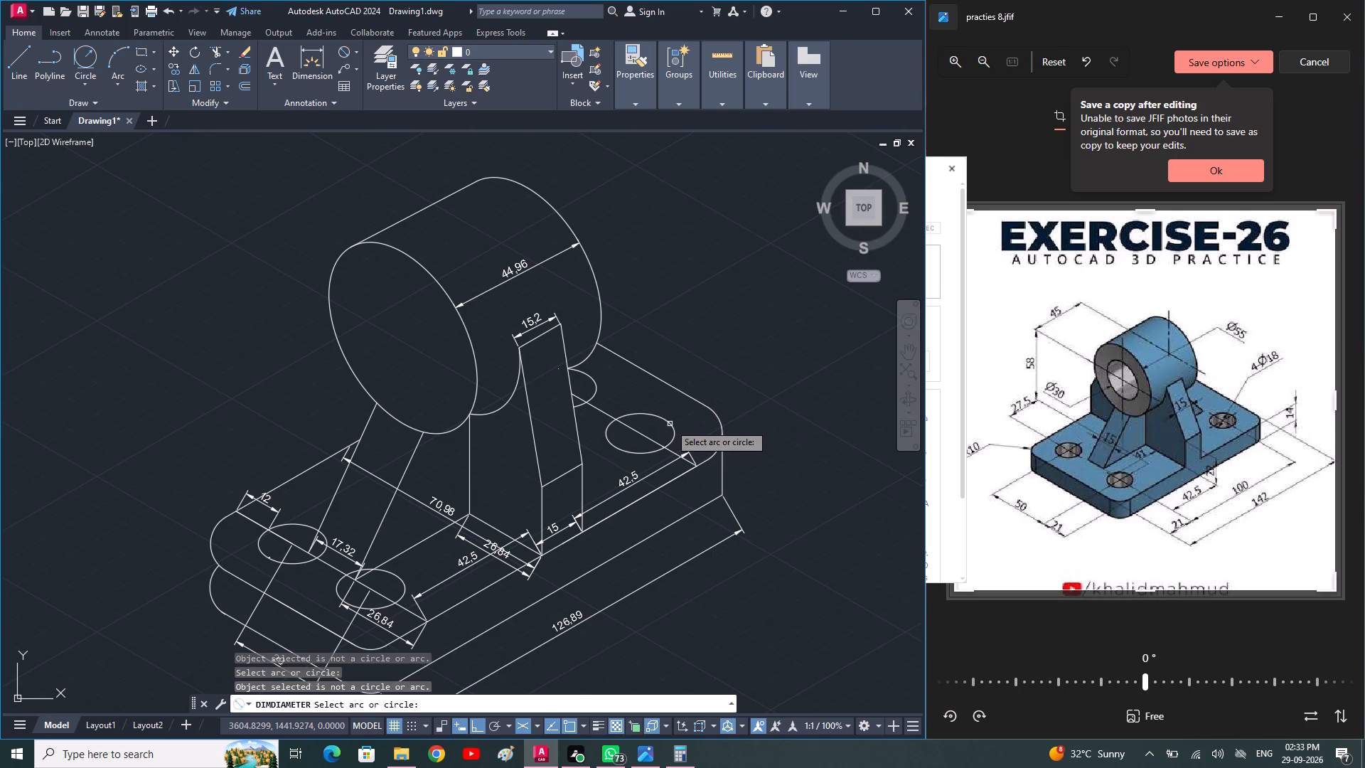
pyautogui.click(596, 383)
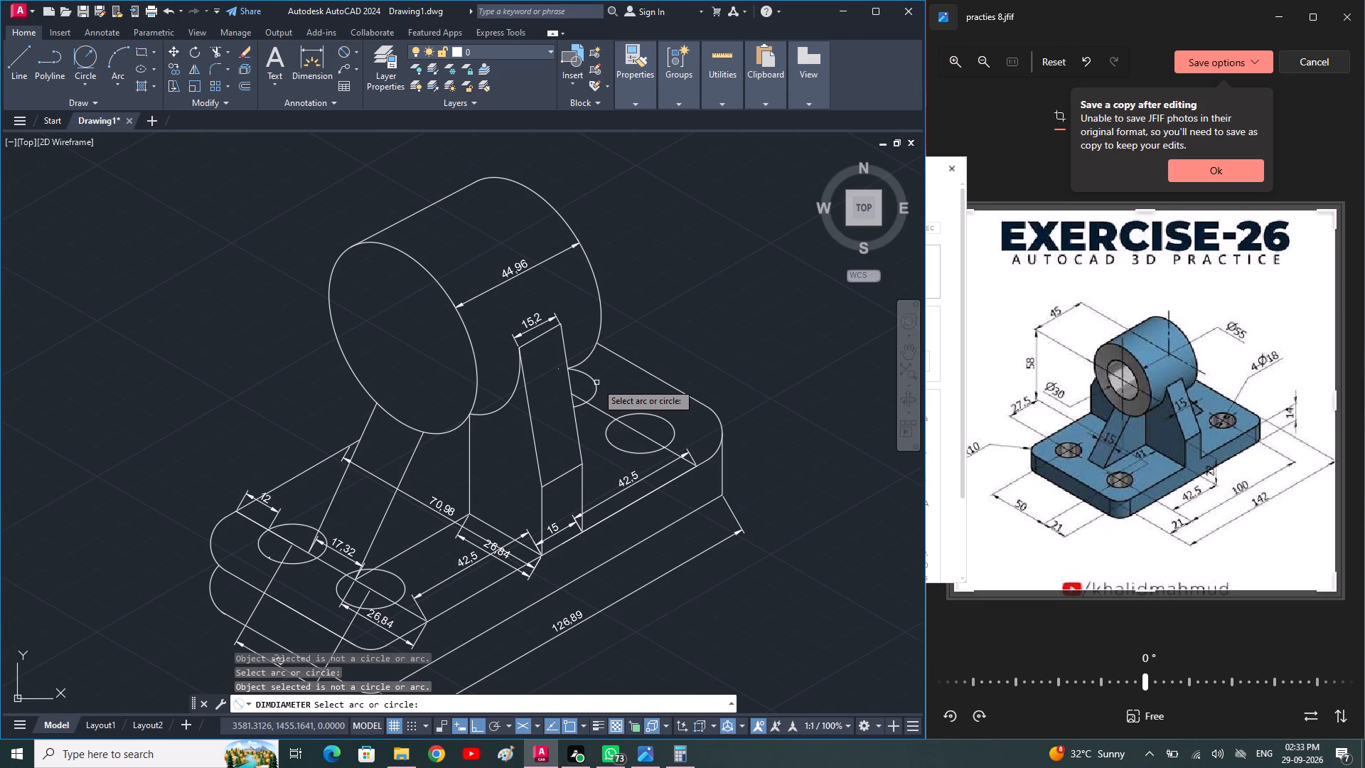
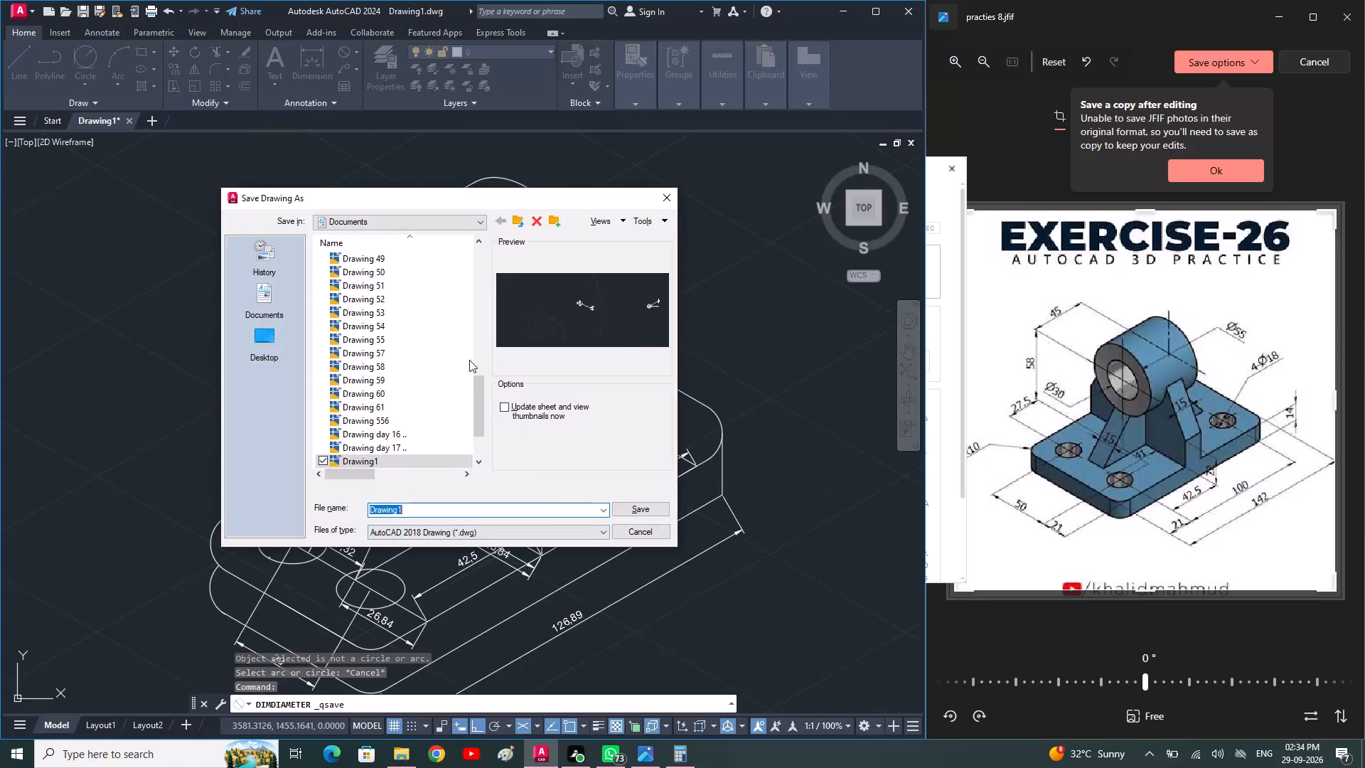
# Save the drawing in the Documents folder under the name Drawing 62.
pyautogui.scroll(-3, 387, 370)
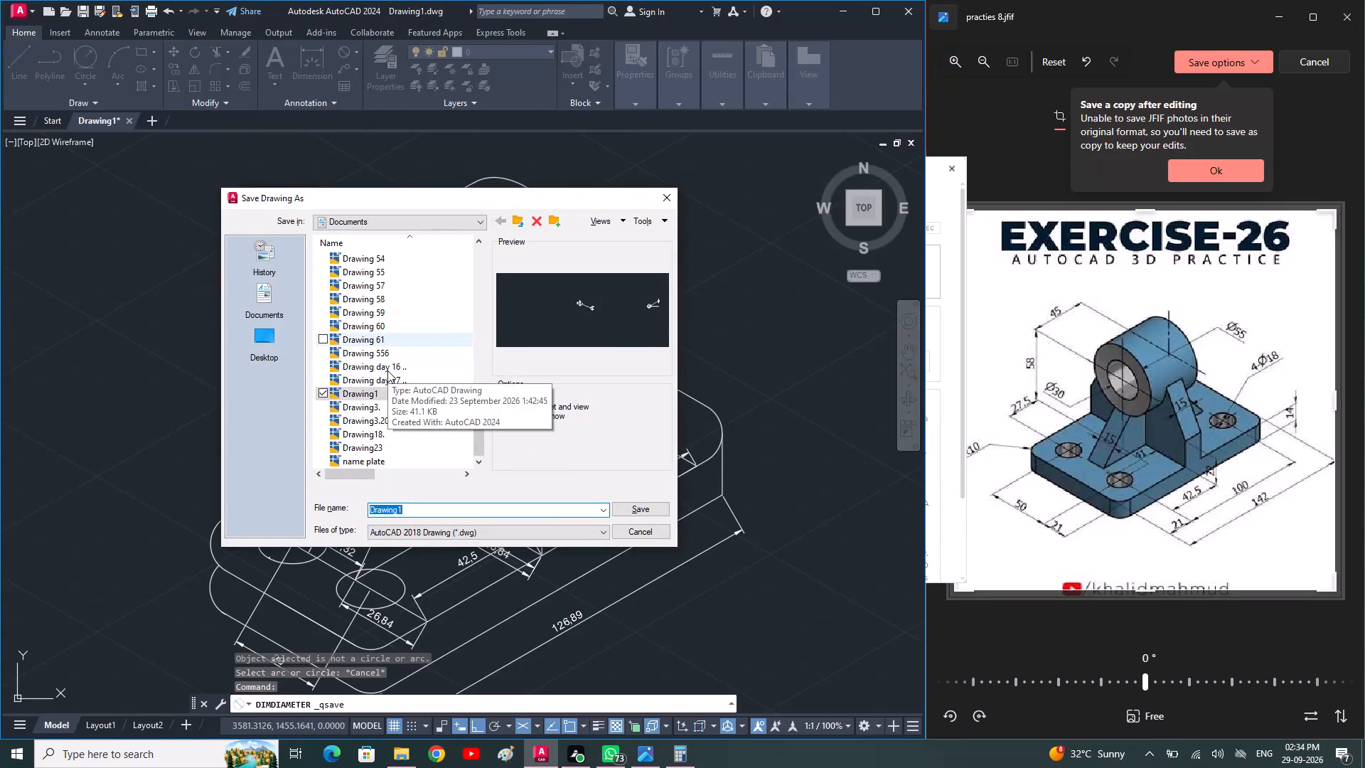
pyautogui.click(392, 338)
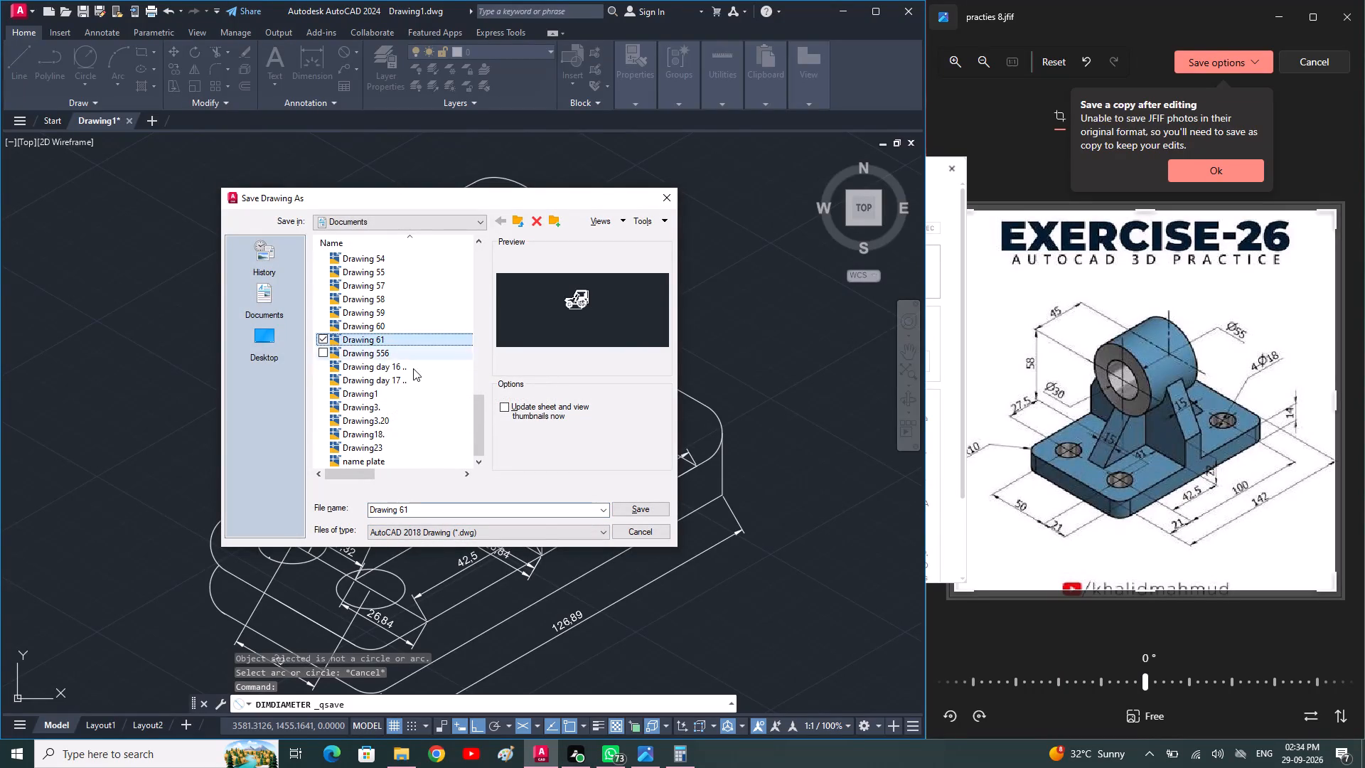
pyautogui.click(455, 506)
pyautogui.click(451, 511)
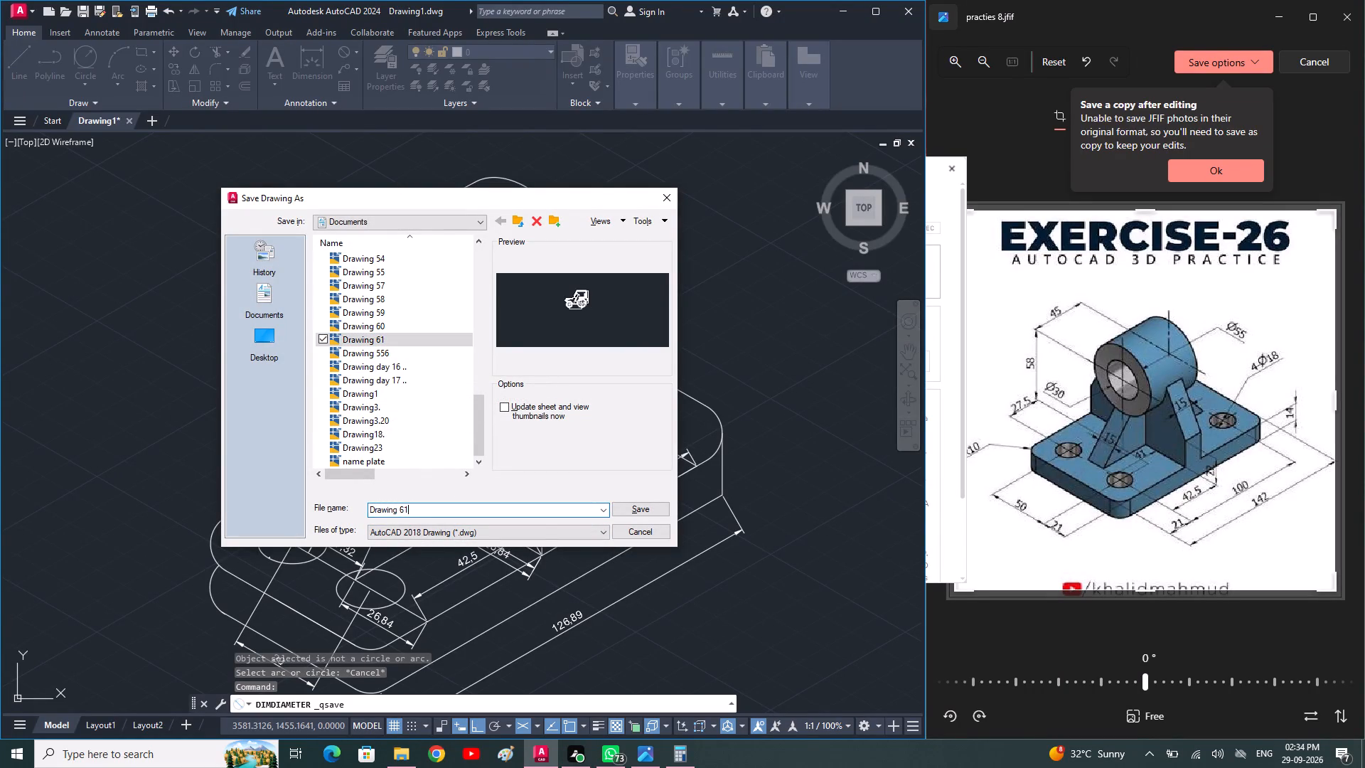
pyautogui.press('BackSpace')
pyautogui.press('2')
pyautogui.press('Return')
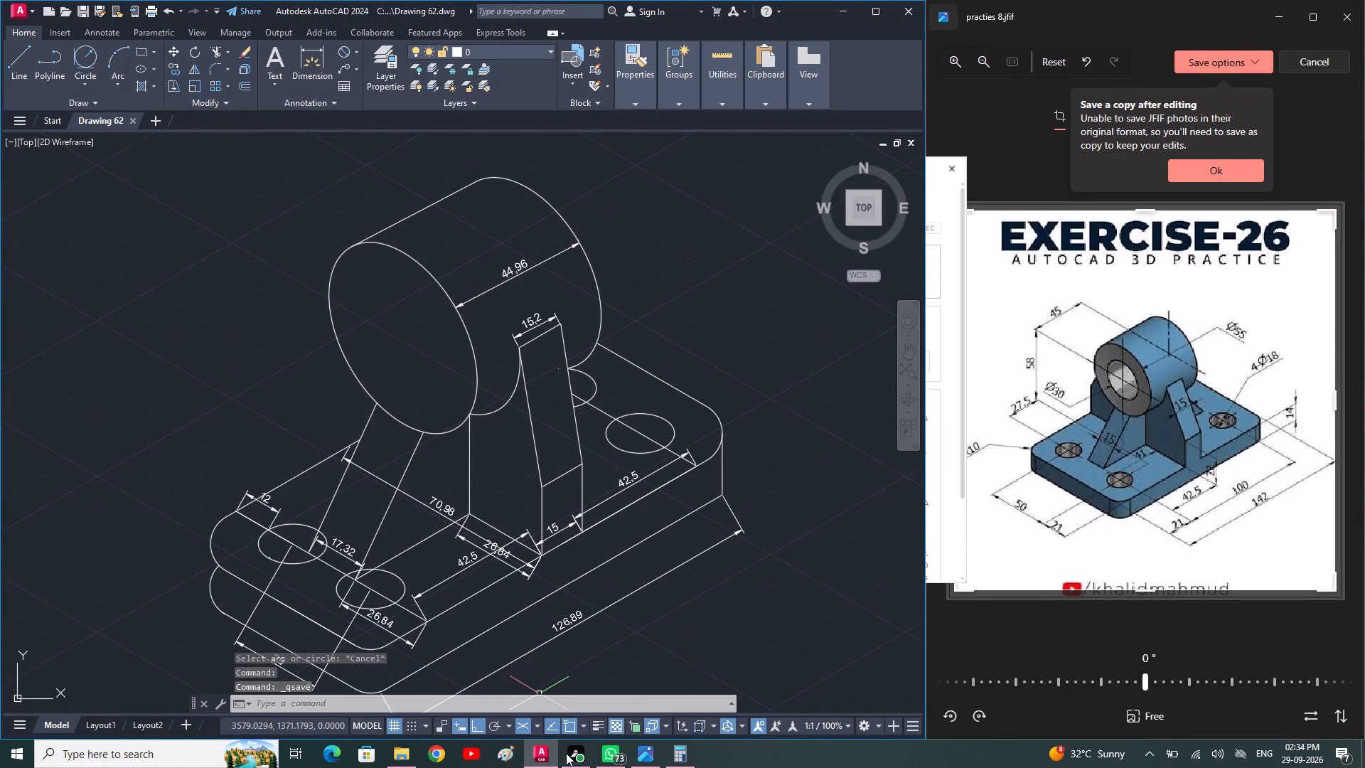